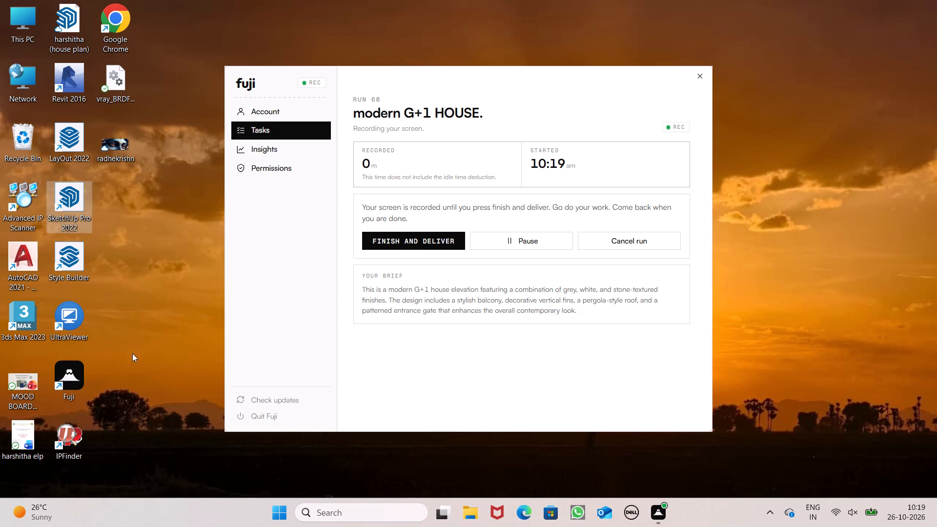
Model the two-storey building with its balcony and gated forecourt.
Launch SketchUp Pro 2022 from the desktop.
double_click(76, 196)
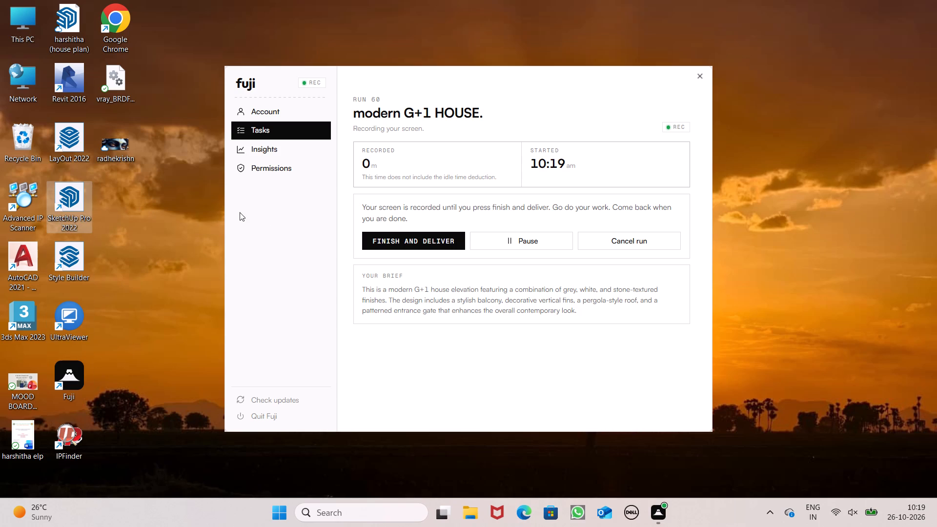
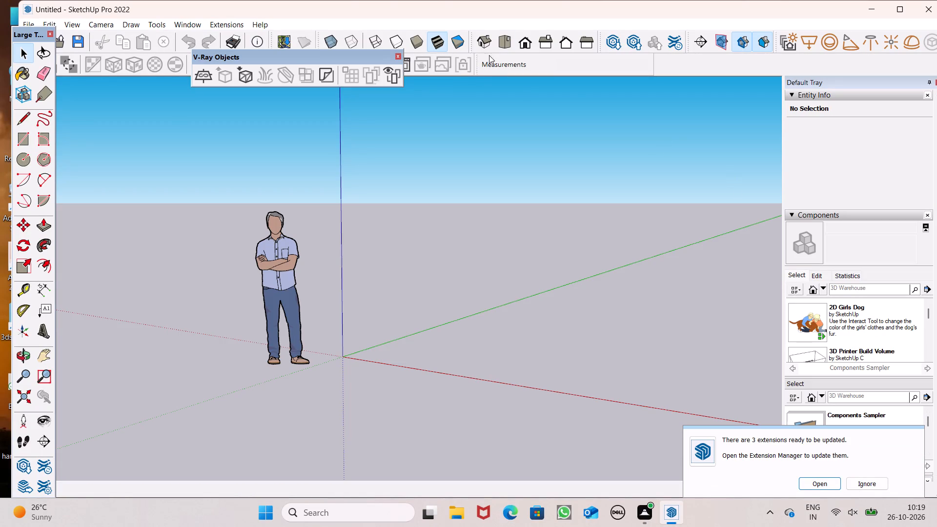
Draw a 45' by 40' rectangle on the ground plane near the origin as the building footprint.
left_click(505, 46)
scroll(318, 371, "down", 13)
scroll(163, 316, "up", 1)
scroll(163, 316, "down", 5)
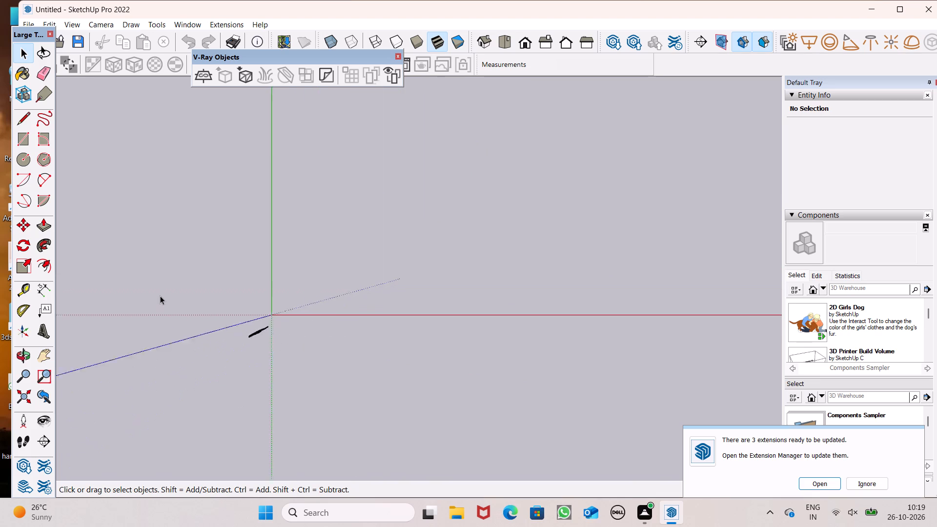
scroll(160, 296, "down", 8)
scroll(311, 171, "up", 4)
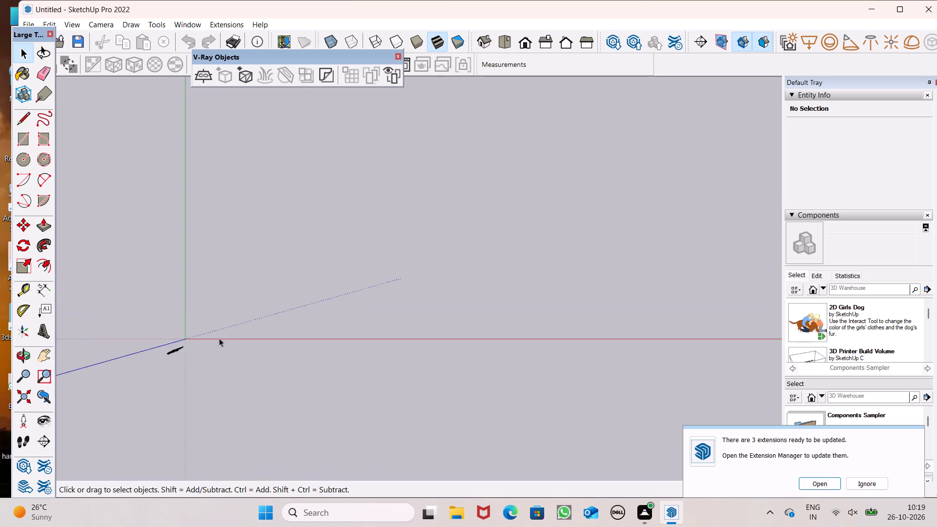
scroll(216, 354, "down", 4)
scroll(265, 201, "up", 5)
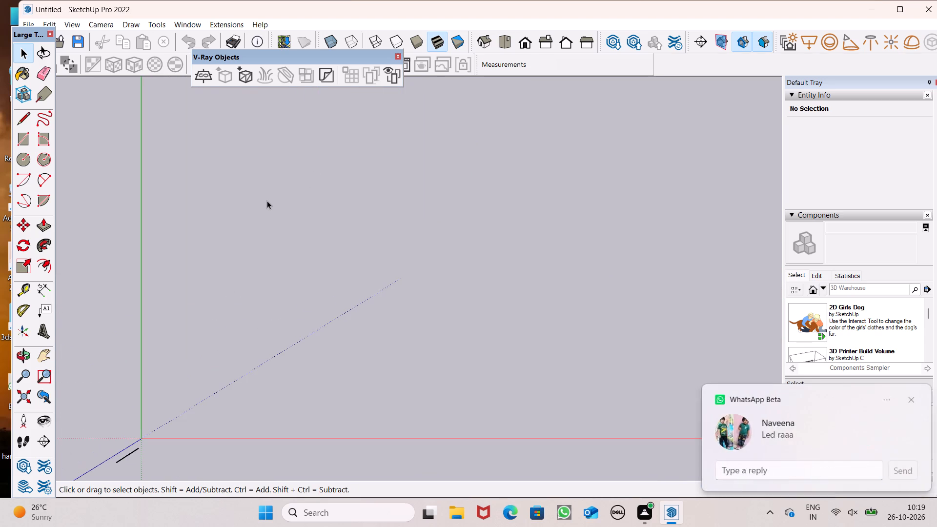
scroll(304, 255, "down", 1)
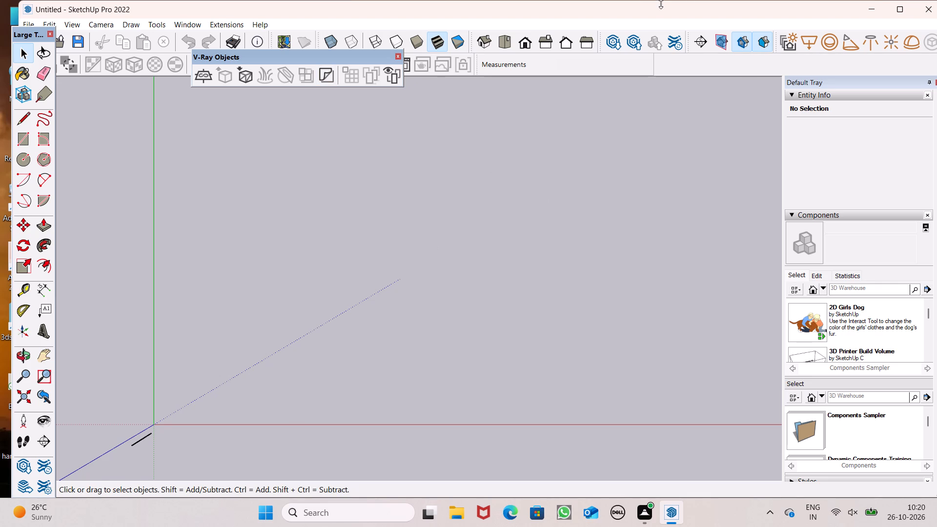
left_click(21, 140)
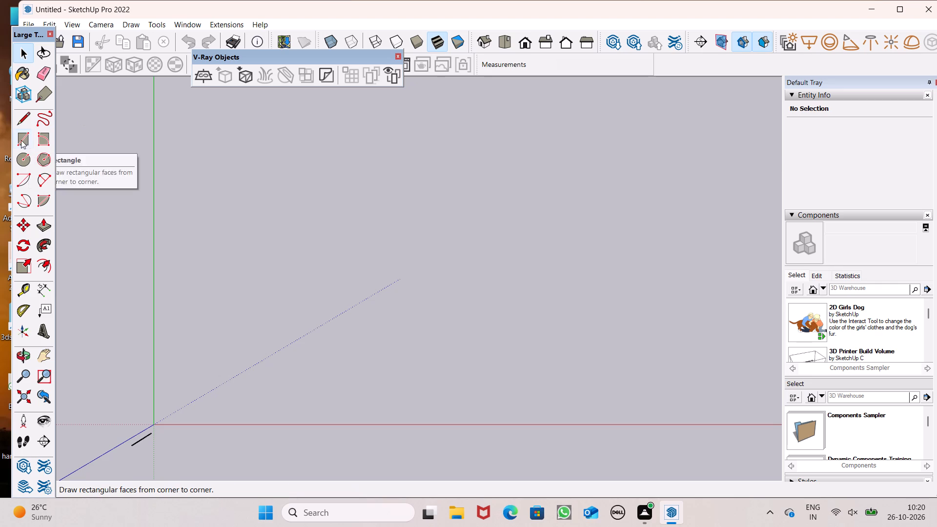
left_click(208, 129)
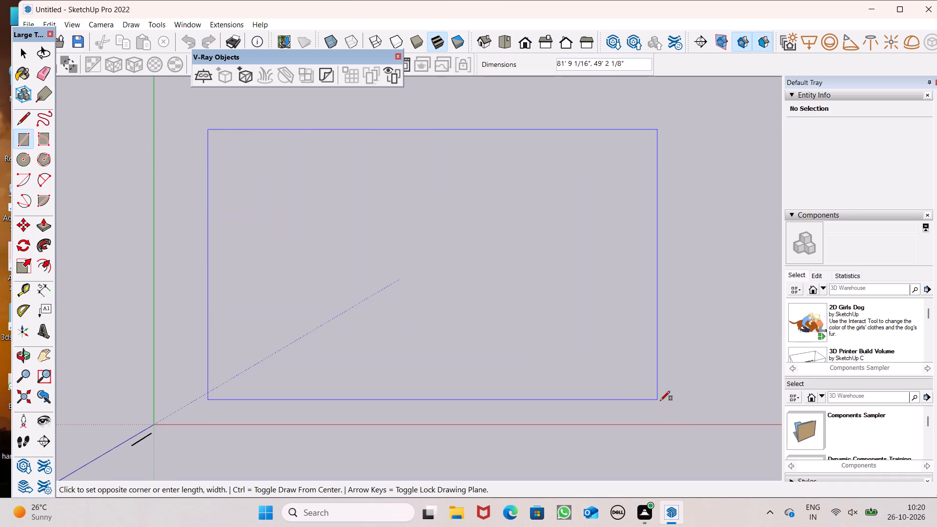
key("4")
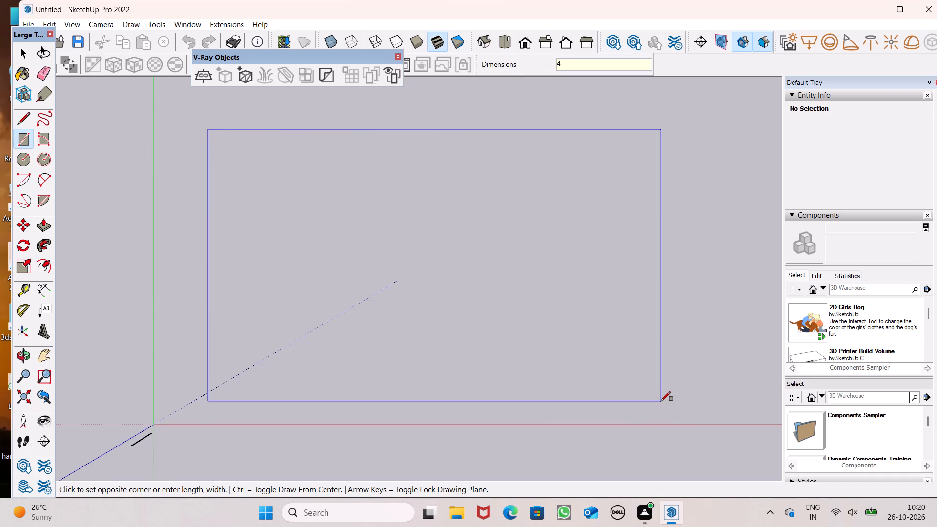
type("5',")
key("4")
key("9")
key("BackSpace")
type("0'")
key("Return")
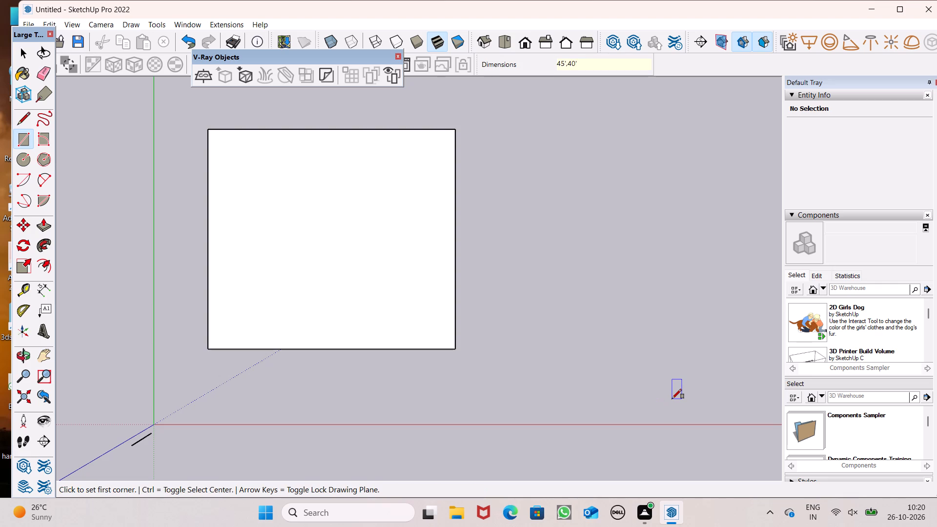
key("space")
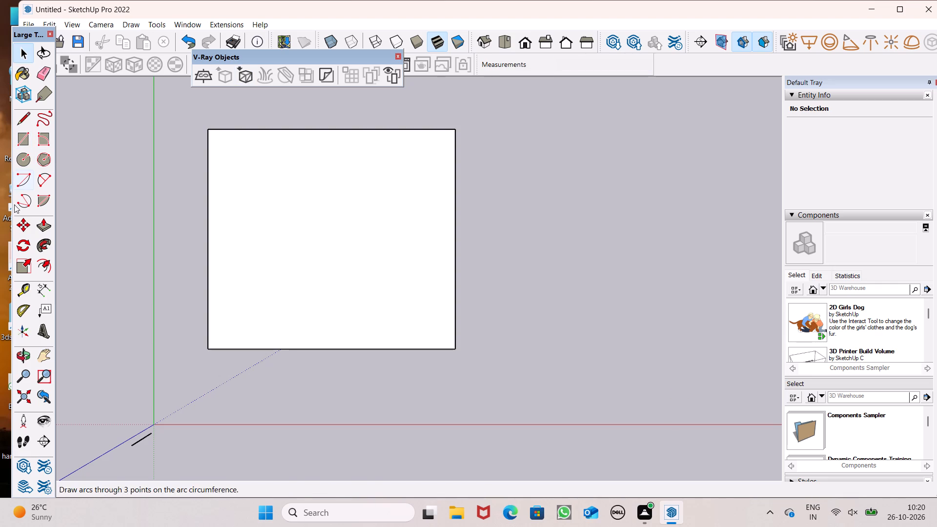
Push/Pull the rectangular footprint face up by 8" to form the base slab.
left_click(44, 225)
left_click_drag(322, 284, 318, 284, "ctrl")
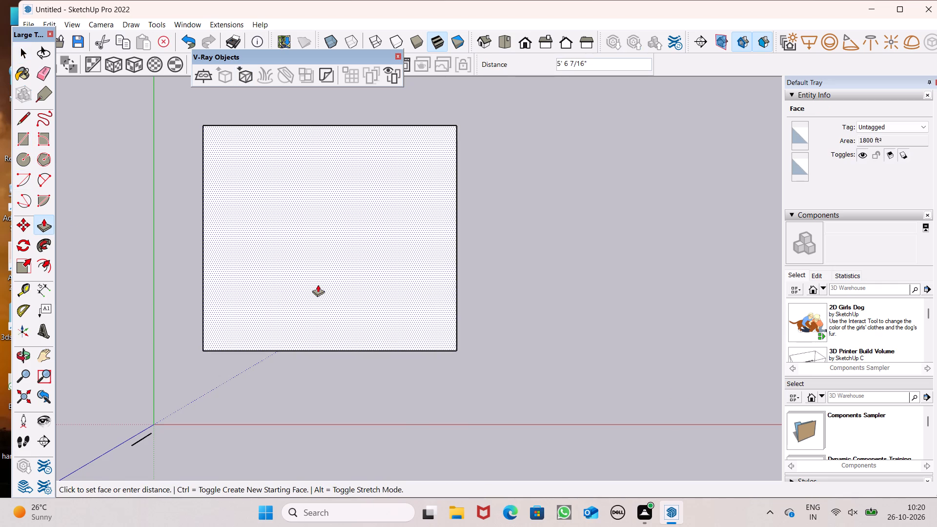
left_click_drag(318, 284, 310, 289, "ctrl")
type("8\"")
key("Return")
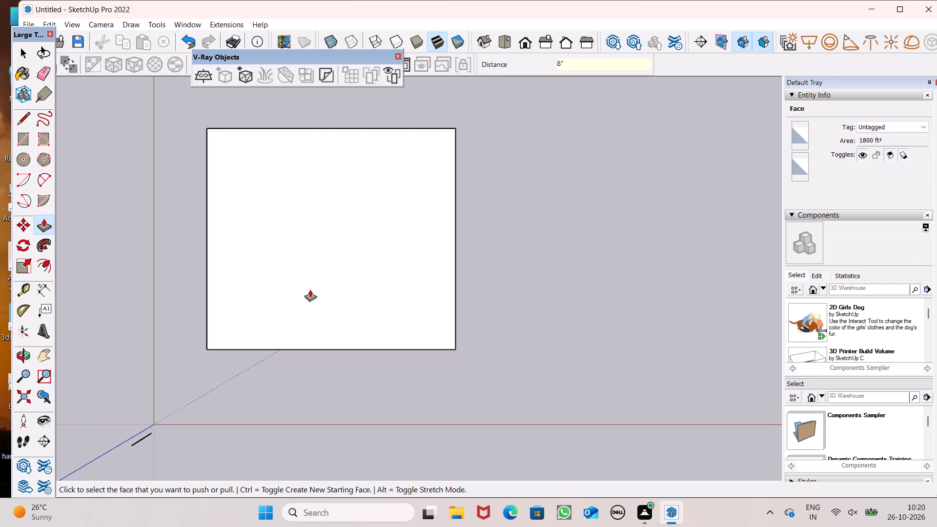
Offset the slab's top face outline 9" inward to mark the outer wall thickness.
scroll(304, 292, "down", 4)
middle_click_drag(320, 343, 360, 106)
scroll(347, 117, "up", 2)
scroll(340, 304, "up", 2)
middle_click_drag(338, 333, 318, 263)
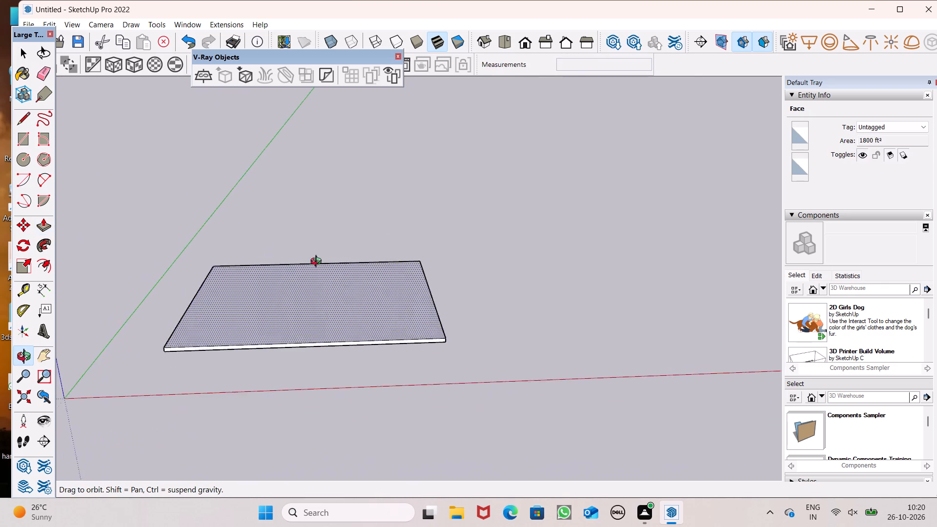
middle_click_drag(318, 263, 314, 273)
middle_click_drag(309, 289, 298, 324)
left_click(48, 262)
scroll(300, 280, "down", 1)
middle_click_drag(299, 280, 292, 365)
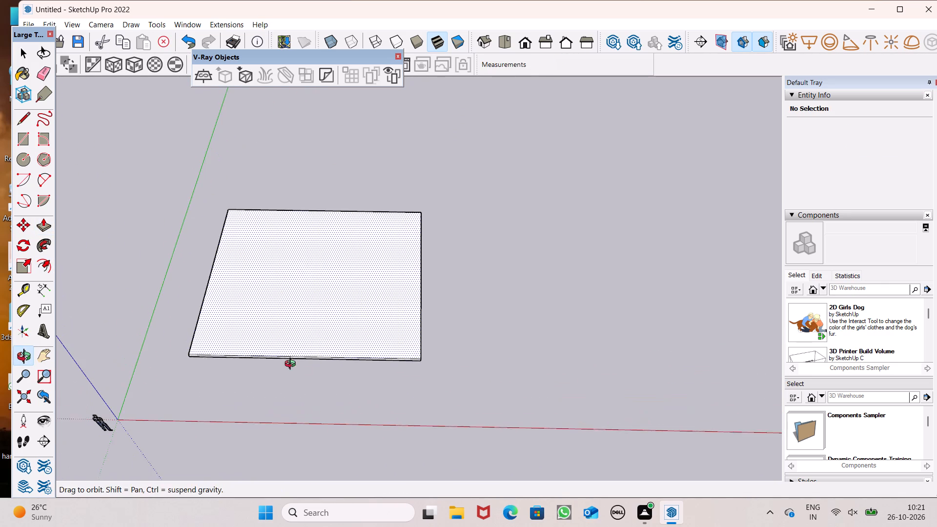
middle_click_drag(292, 365, 295, 365)
left_click_drag(309, 257, 307, 229)
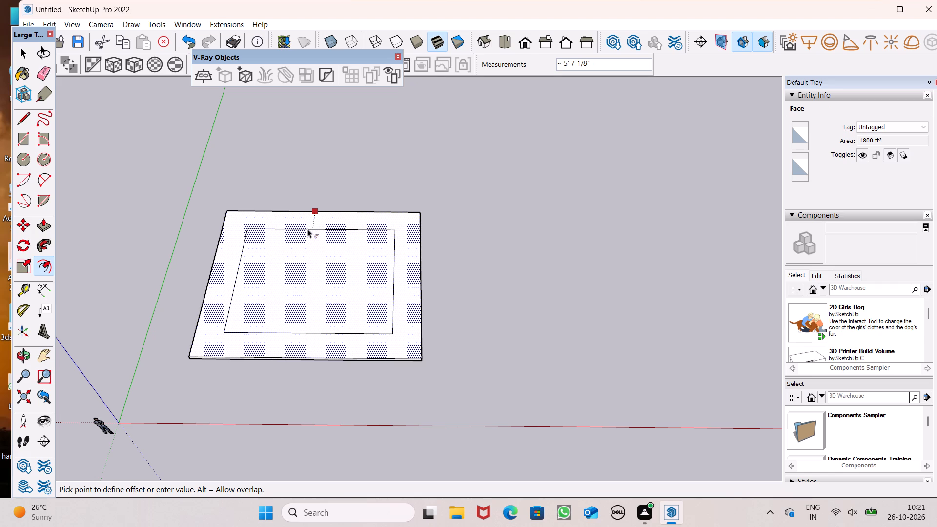
left_click_drag(307, 229, 304, 228)
key("9")
key("shift+quotedbl")
key("Return")
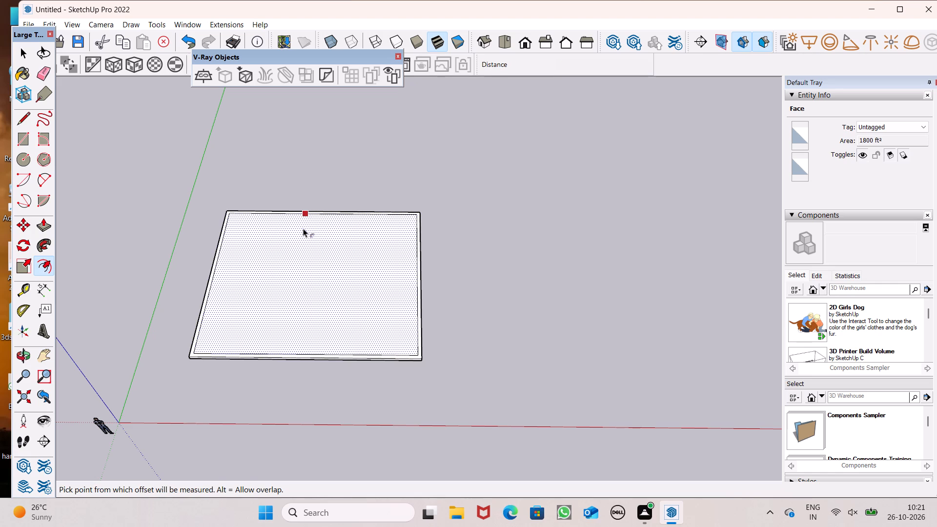
key("space")
left_click(561, 283)
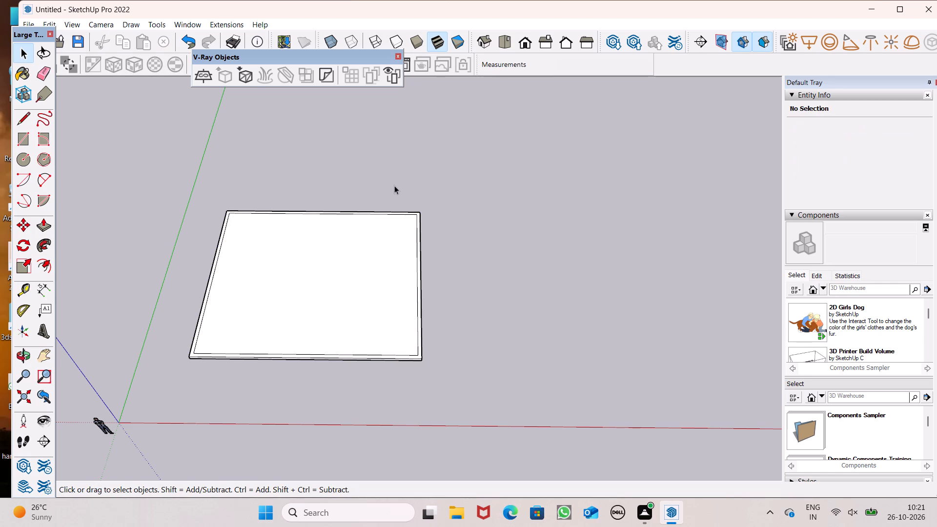
Place a guide parallel to the inner wall line nearest the green axis, about 6' 1" inside it.
scroll(352, 165, "down", 1)
middle_click_drag(330, 213, 343, 336)
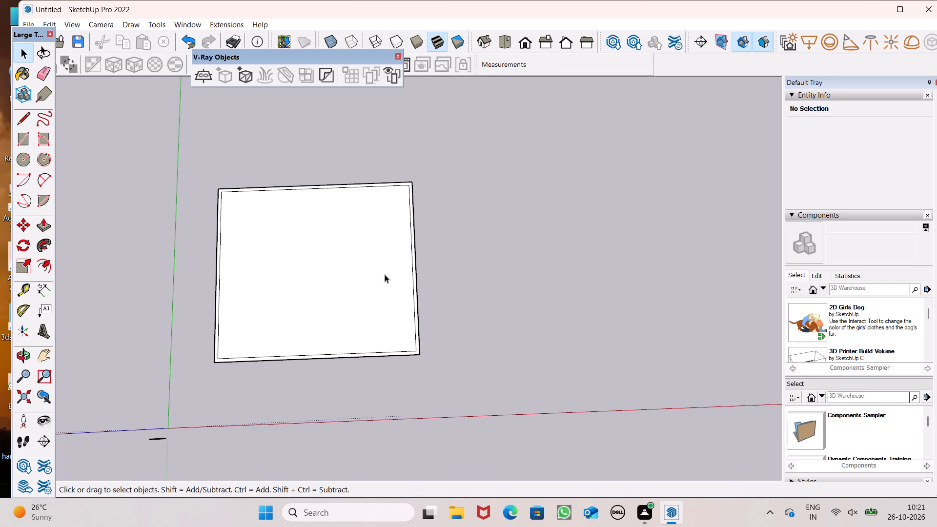
scroll(369, 263, "up", 1)
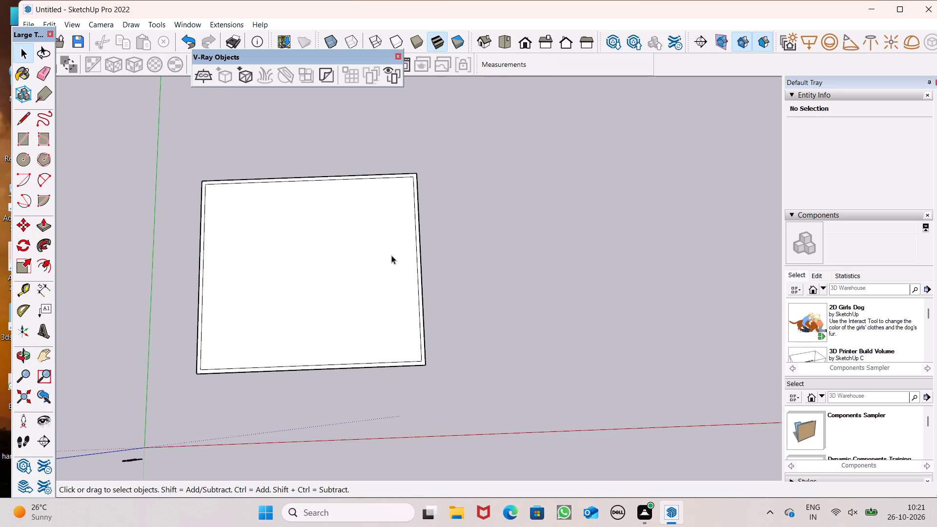
scroll(391, 254, "up", 1)
left_click(21, 296)
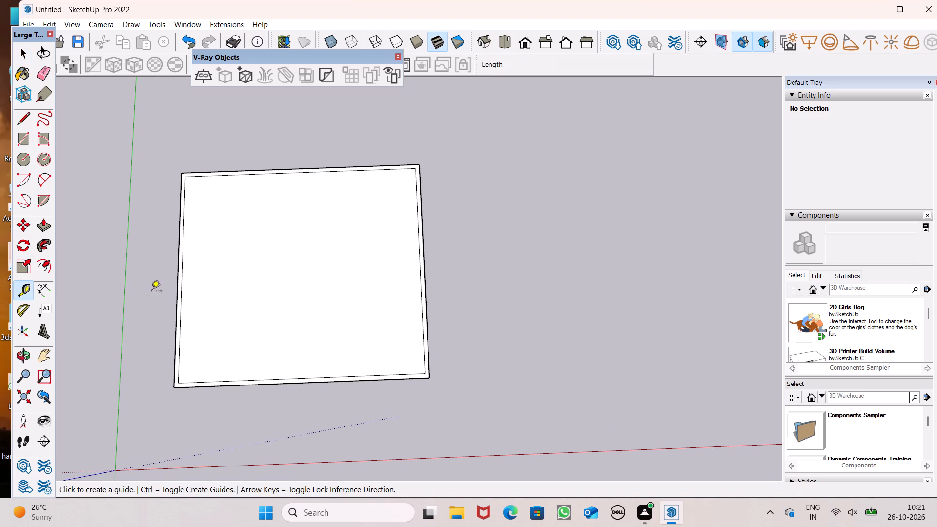
left_click(179, 293)
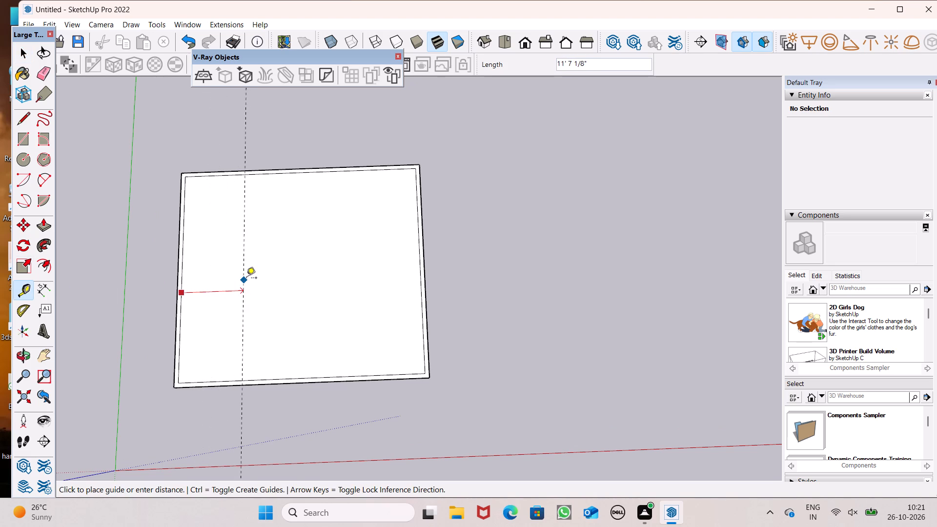
left_click(216, 261)
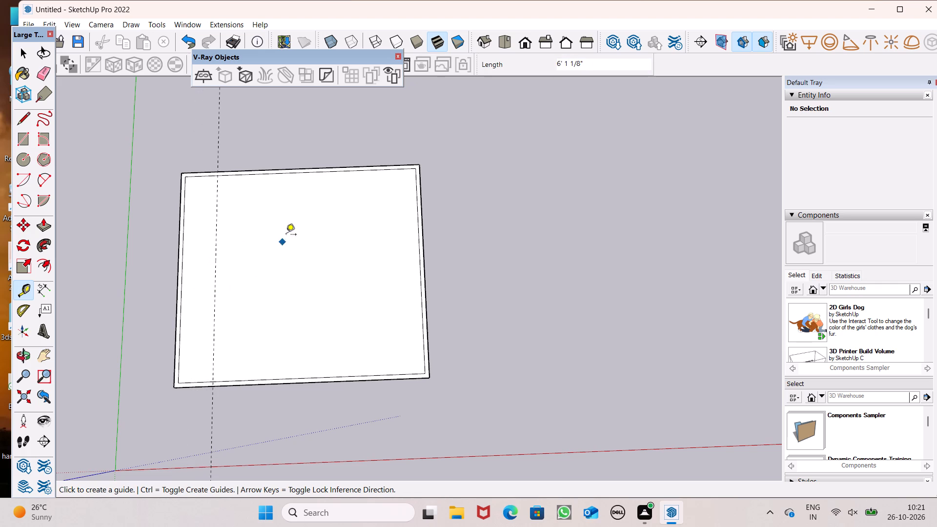
Add a second parallel guide 6" further inward from the guide nearest the green axis.
left_click(254, 174)
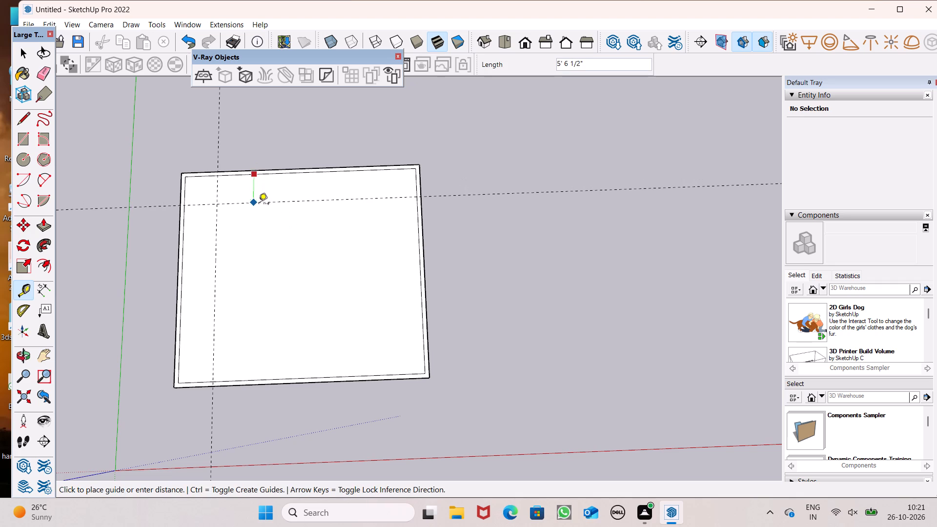
key("space")
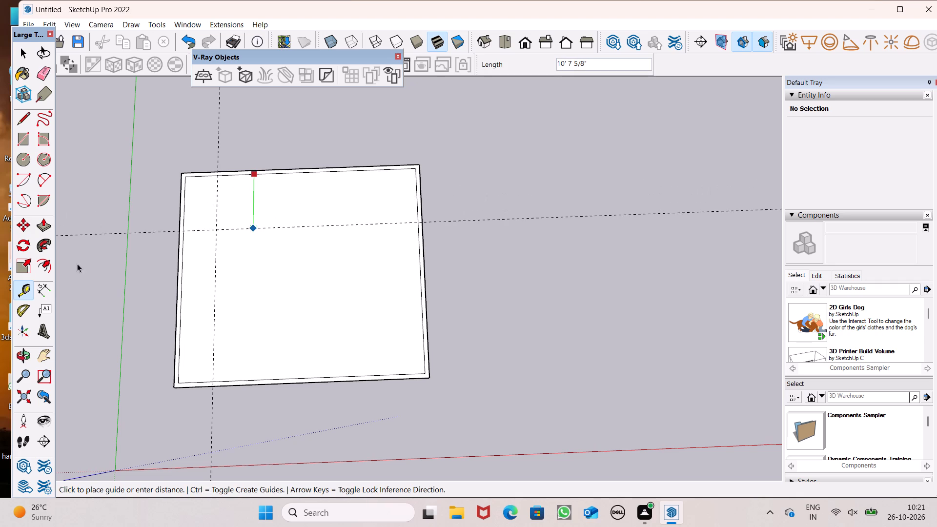
left_click(21, 283)
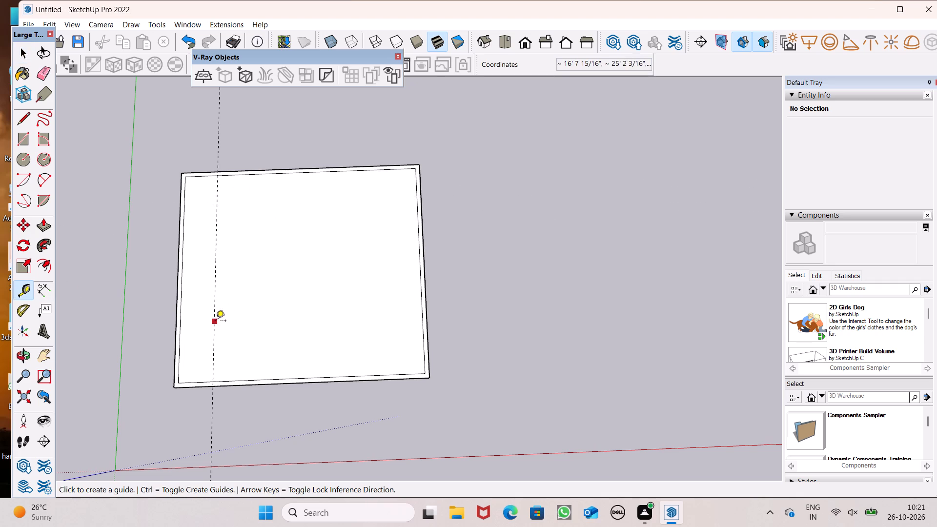
left_click(216, 322)
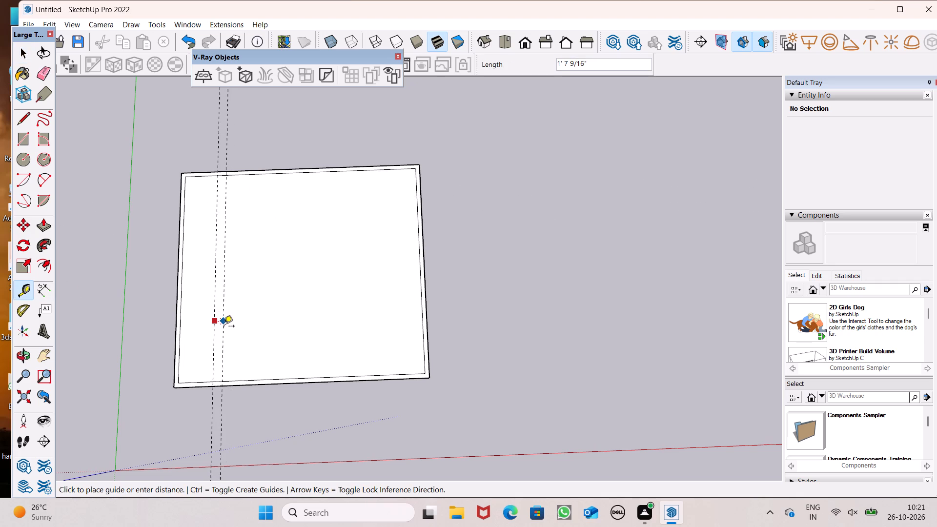
key("6")
key("shift+quotedbl")
key("Return")
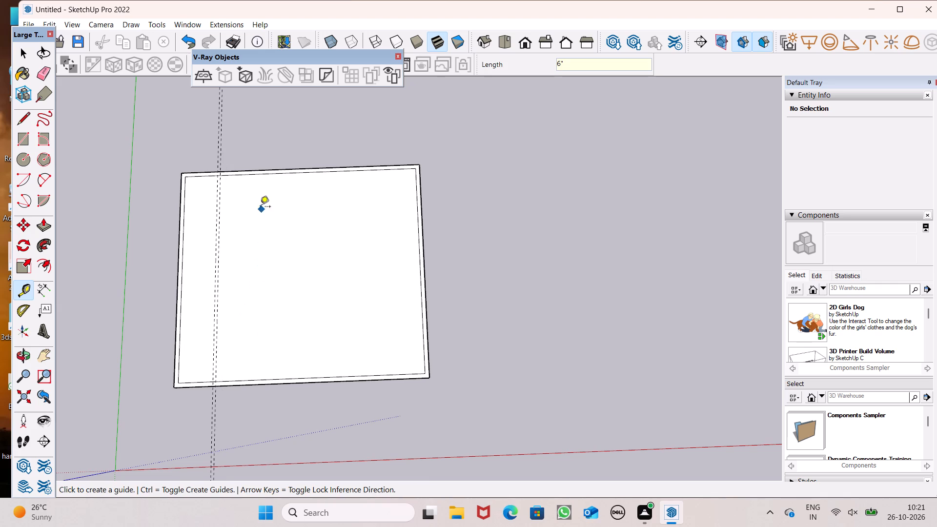
Place a guide about 6' 6" inside the back inner wall line, with a parallel guide 6" further in.
left_click(281, 174)
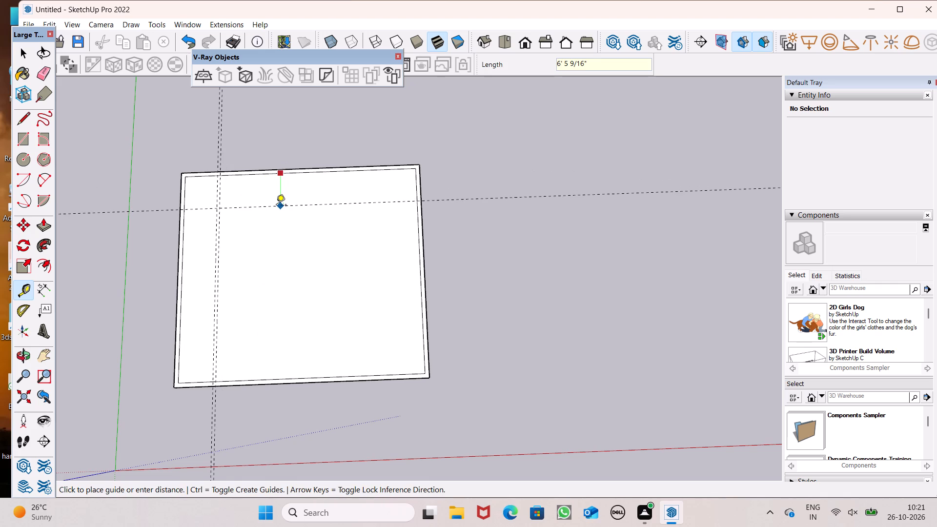
left_click(276, 206)
left_click(276, 207)
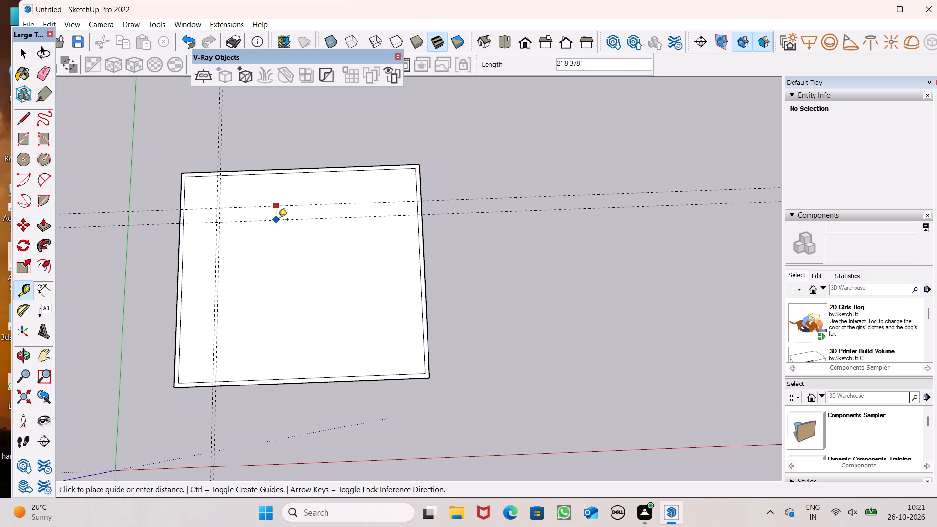
type("6\"")
key("Return")
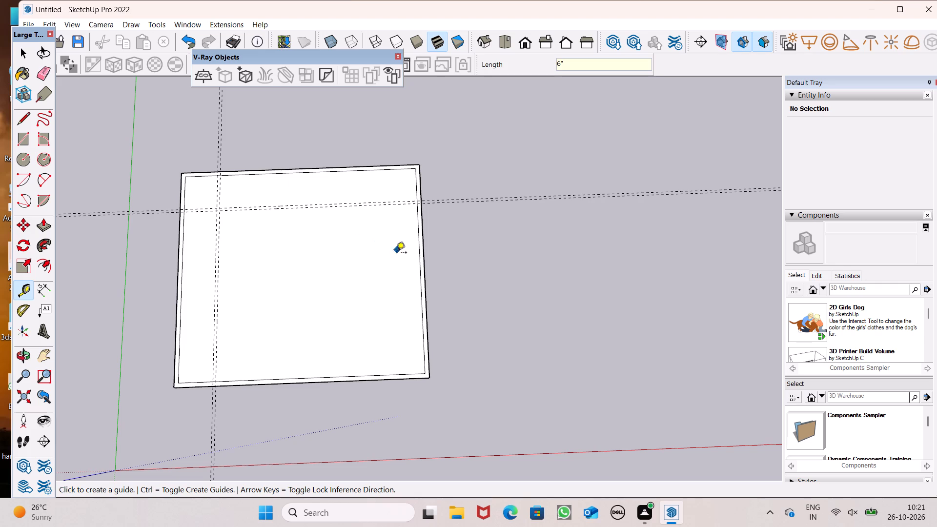
Place a guide about 5' 7" inside the inner wall line on the side farthest from the green axis.
left_click(417, 257)
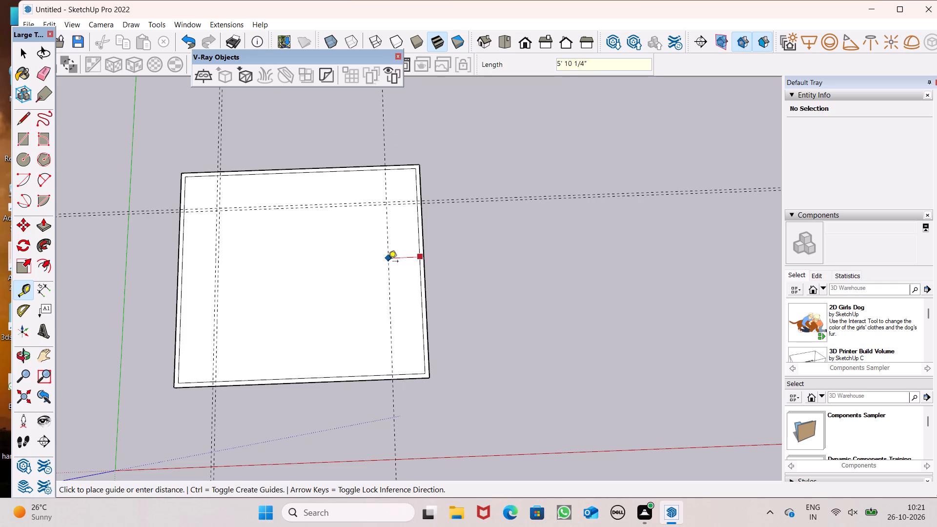
key("6")
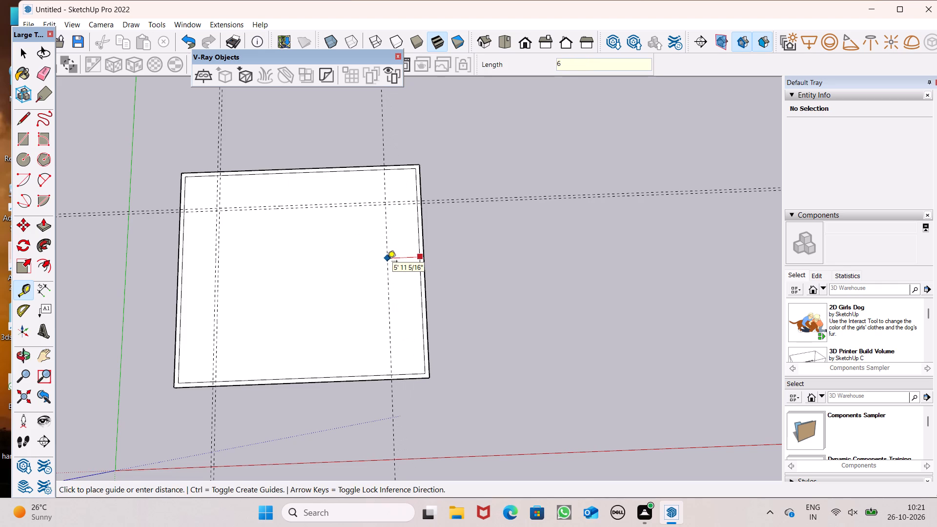
key("BackSpace")
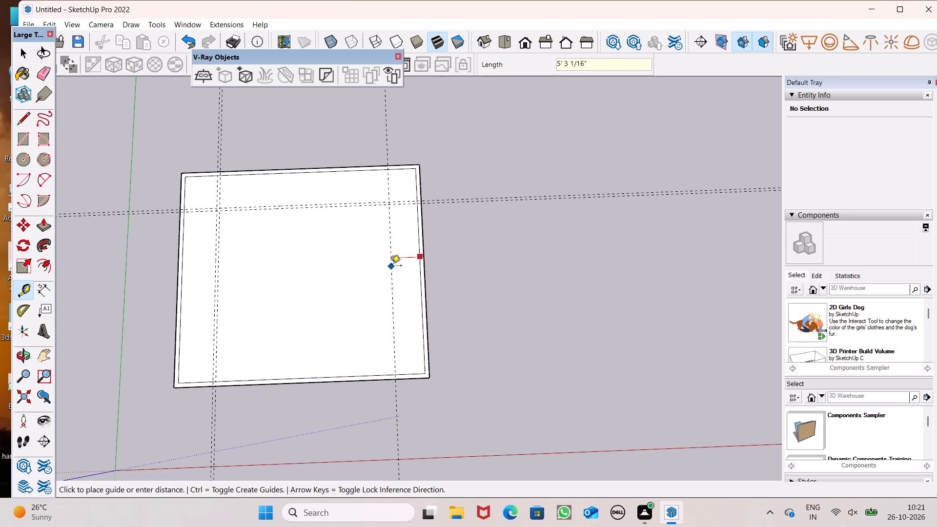
left_click(389, 267)
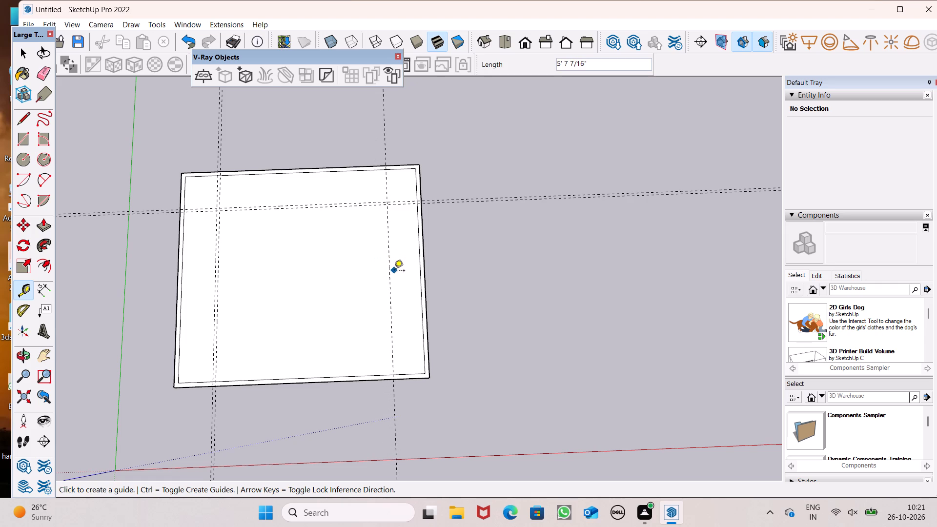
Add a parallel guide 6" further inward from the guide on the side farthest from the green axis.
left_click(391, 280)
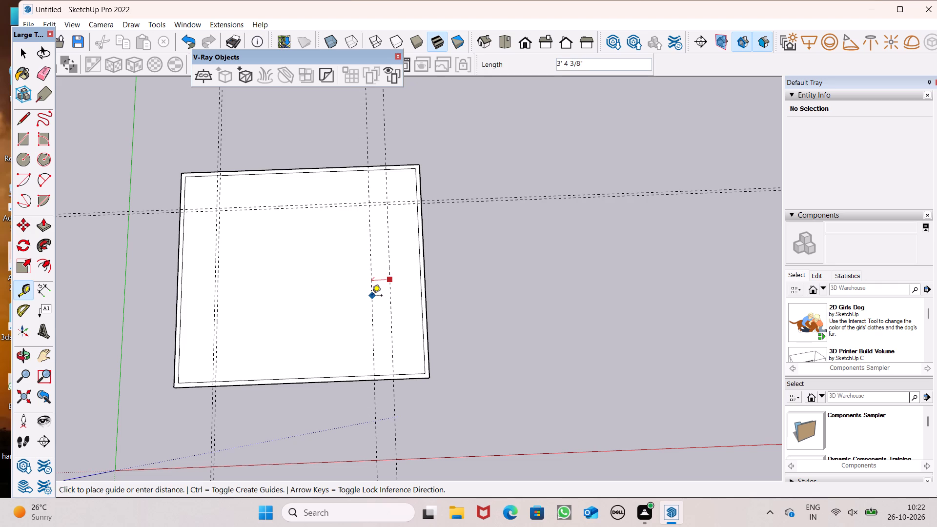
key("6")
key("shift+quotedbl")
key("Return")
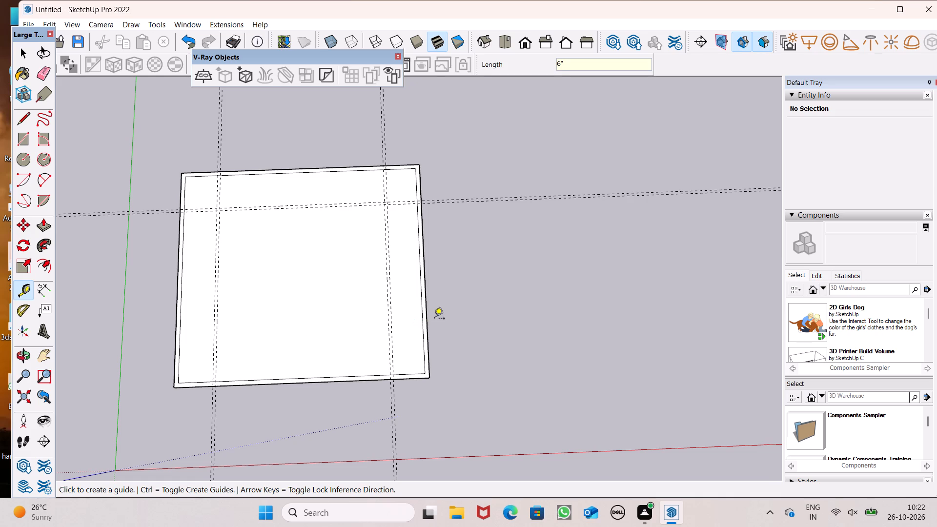
Undo all the internal layout guides, back to the bare slab and wall outline.
key("ctrl+z")
key("ctrl+z")
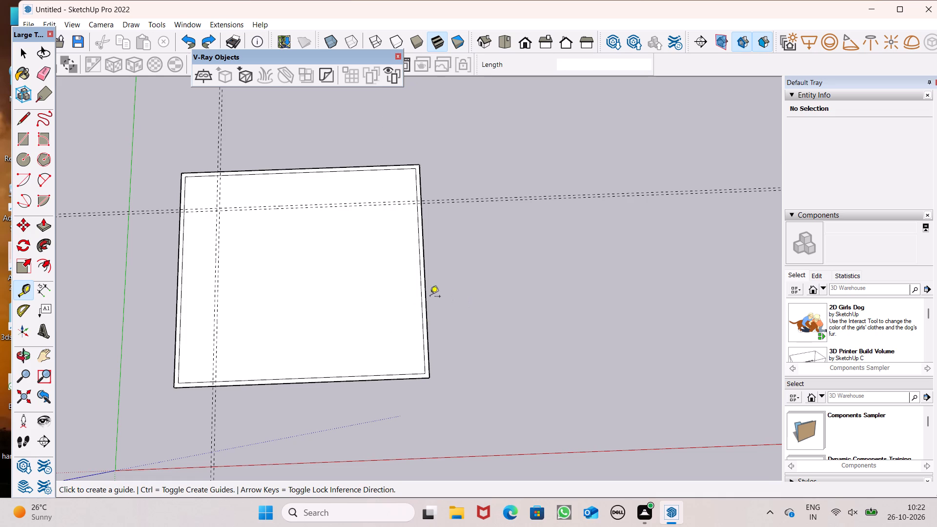
key("ctrl+z")
key("ctrl+z")
key("ctrl+z")
key("ctrl+z")
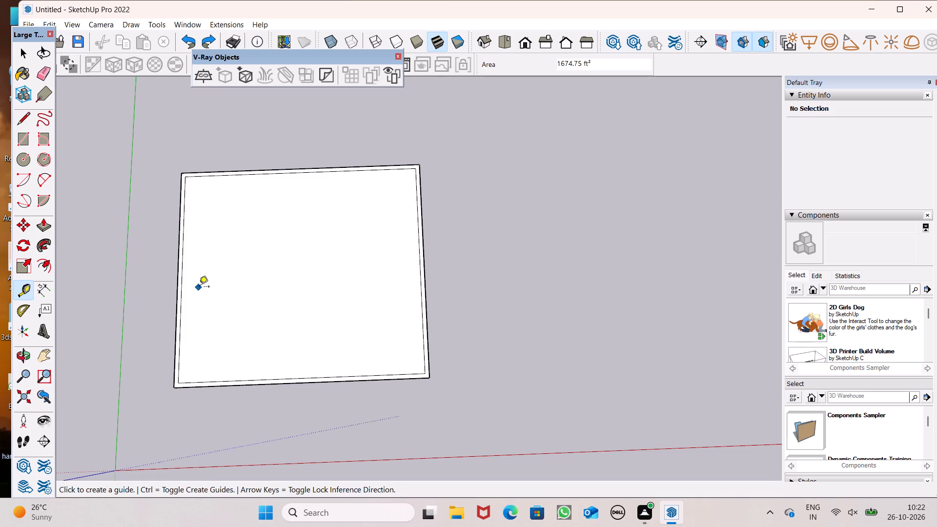
Place a guide about 5' inside the inner wall line nearest the green axis, with a parallel guide 6" further in.
left_click(182, 291)
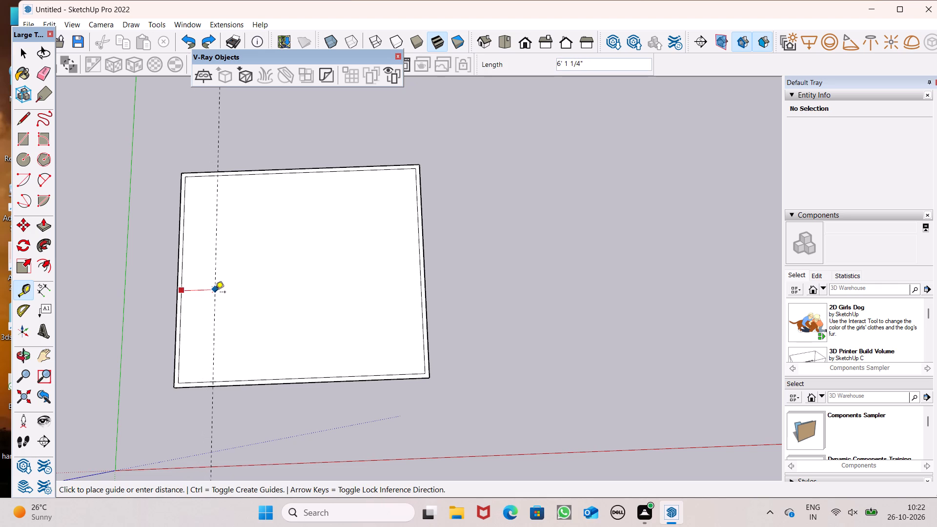
scroll(212, 294, "up", 3)
scroll(213, 293, "down", 1)
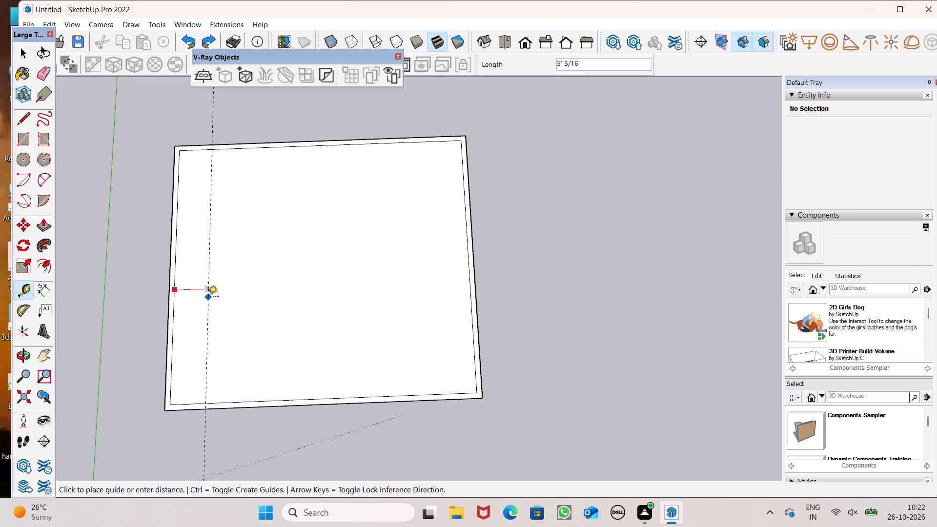
left_click(208, 298)
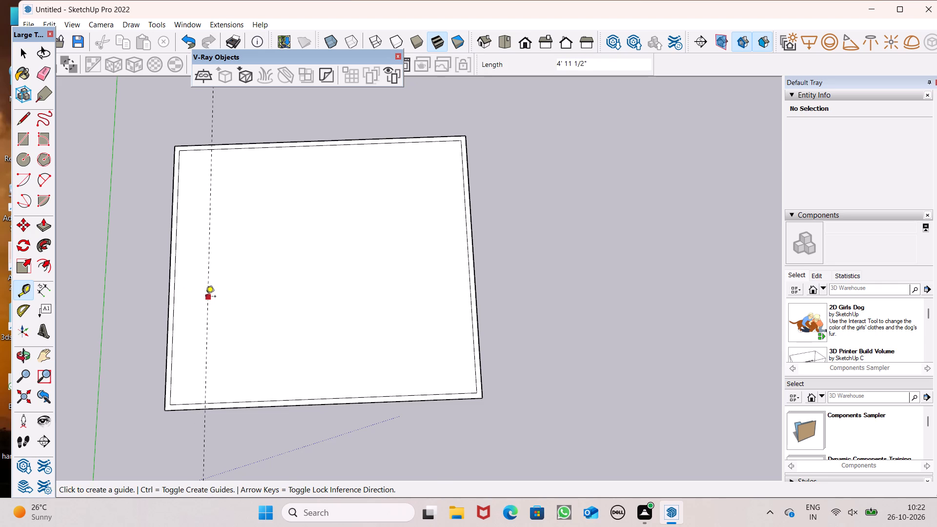
left_click(206, 297)
key("6")
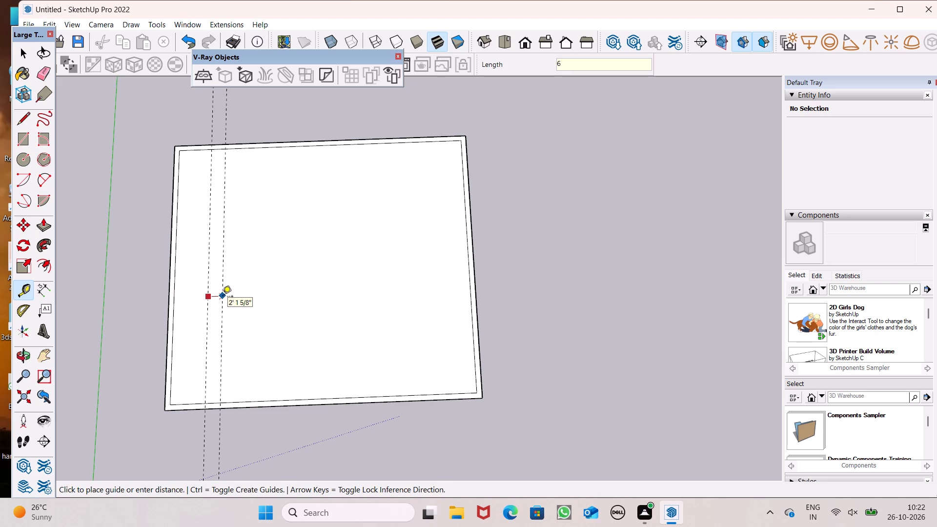
key("shift+quotedbl")
key("Return")
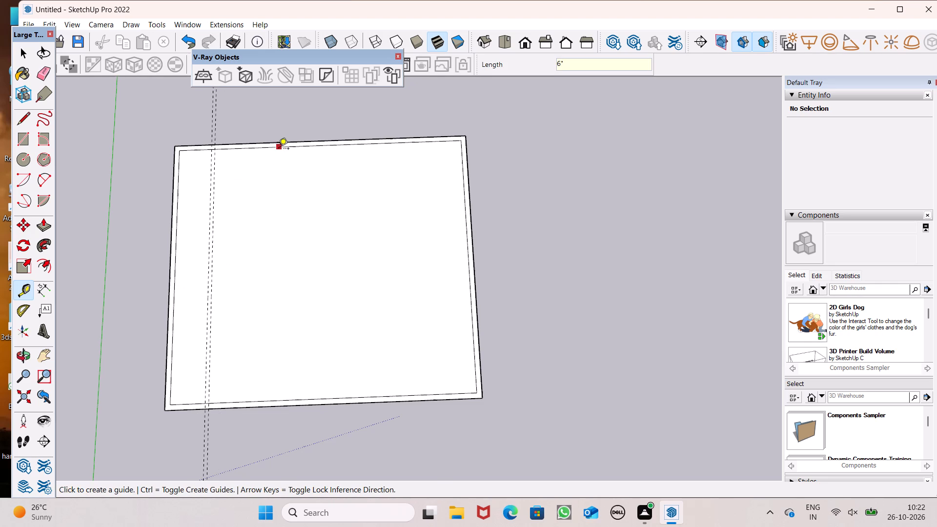
Place a guide about 5' 4" inside the back inner wall line, with a parallel guide 6" further in.
left_click(279, 149)
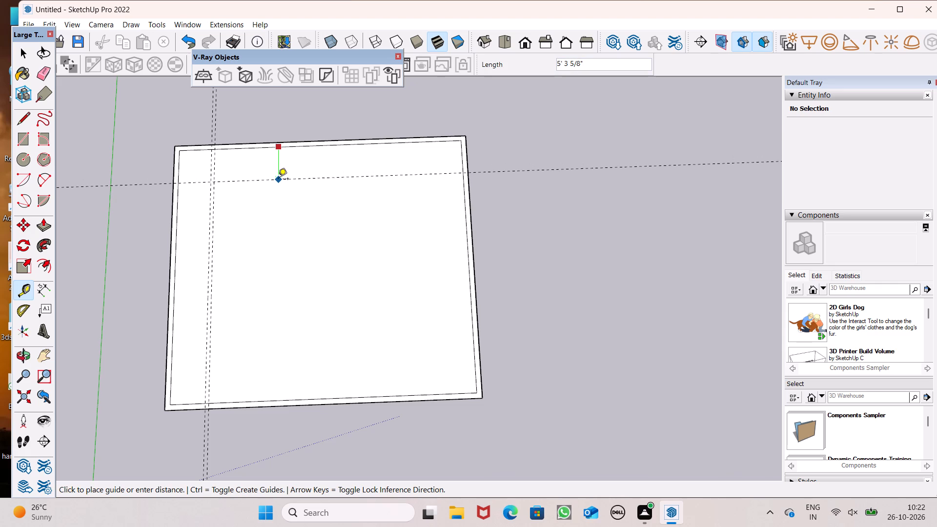
left_click(278, 180)
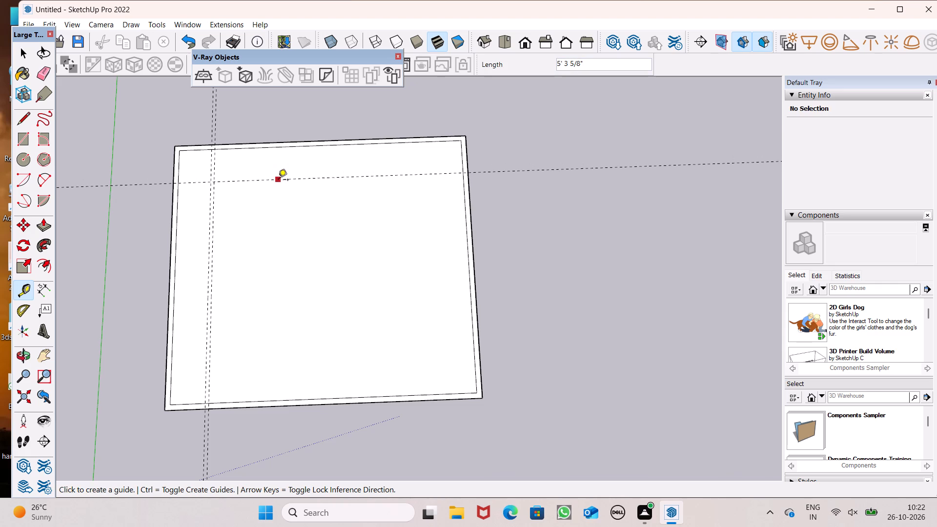
left_click(278, 181)
key("6")
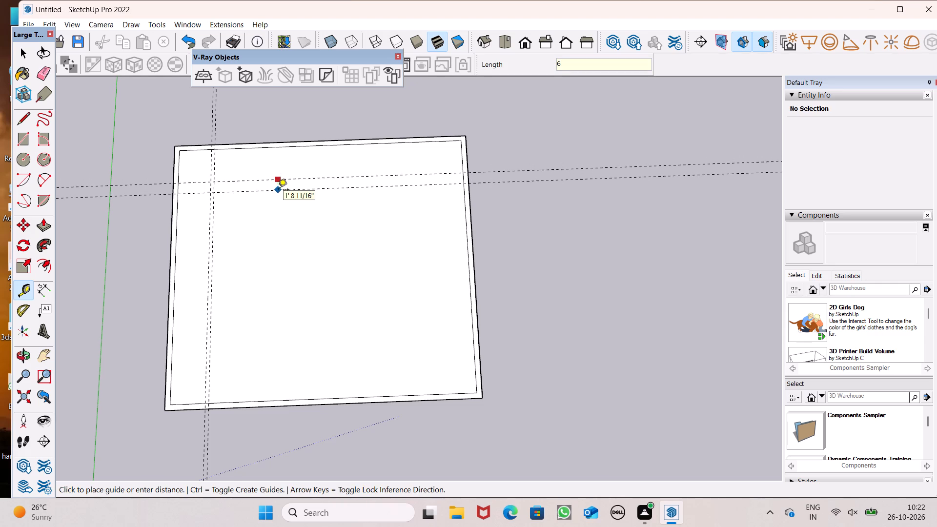
key("shift+quotedbl")
key("Return")
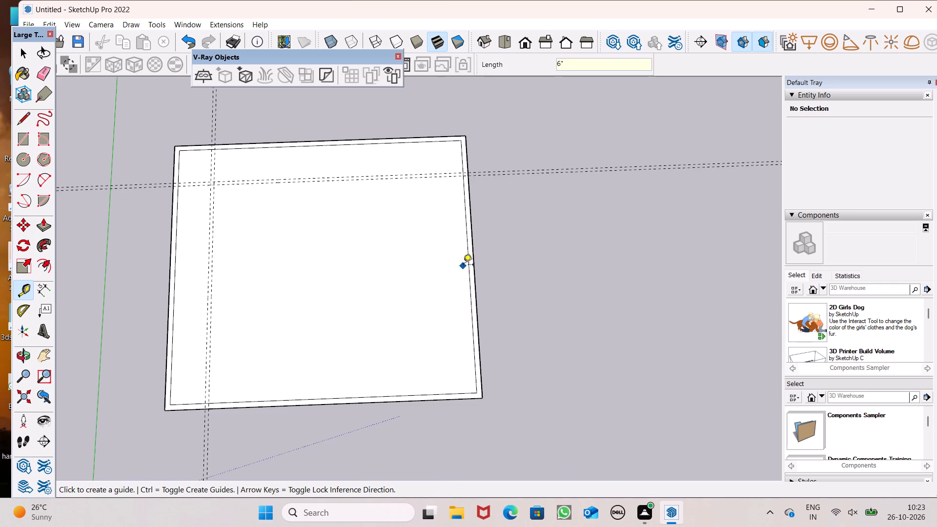
Place a guide about 5' 2" inside the inner wall line on the side farthest from the green axis.
left_click(467, 263)
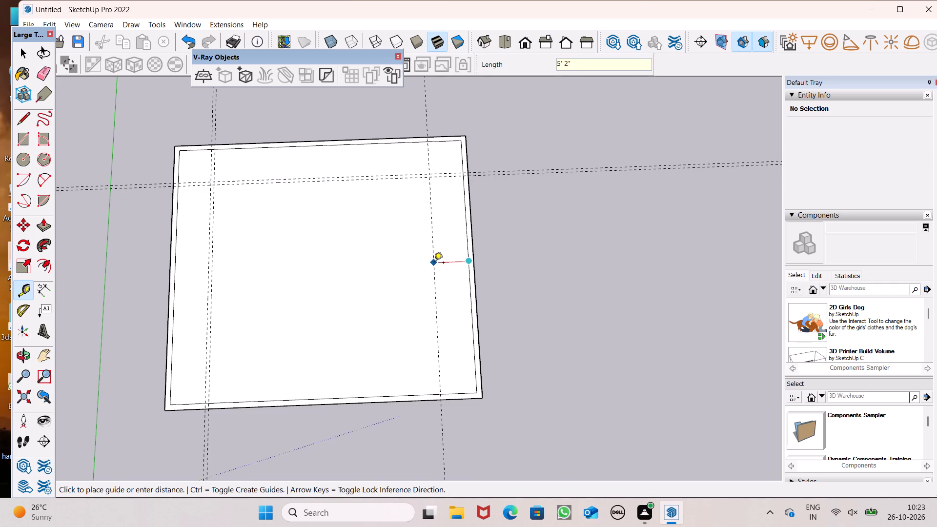
left_click(435, 265)
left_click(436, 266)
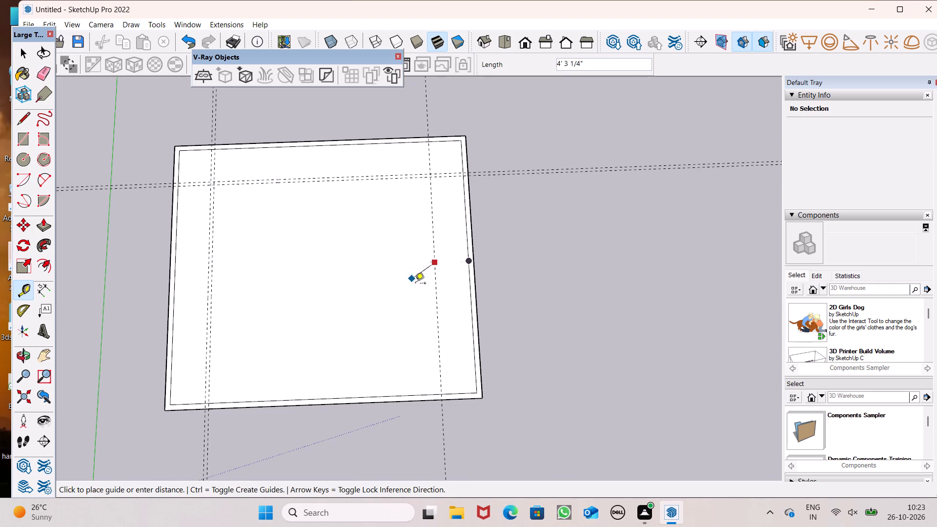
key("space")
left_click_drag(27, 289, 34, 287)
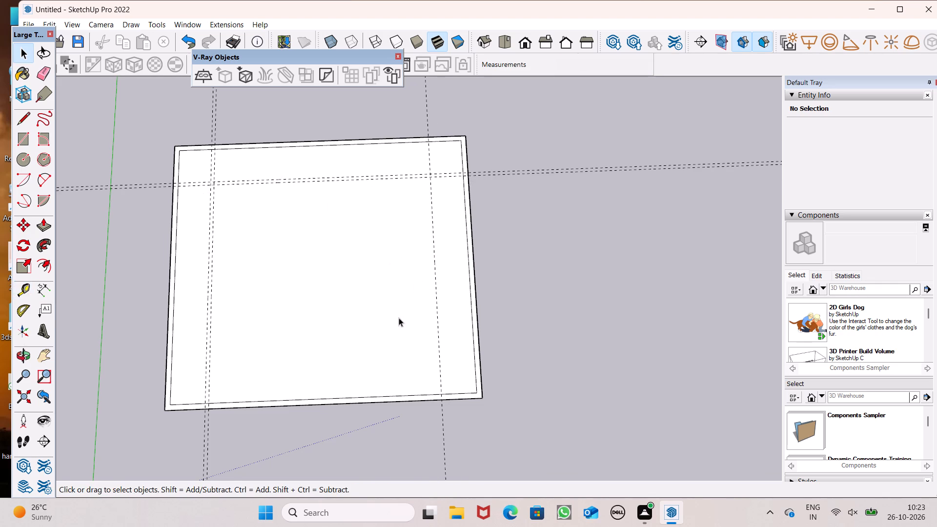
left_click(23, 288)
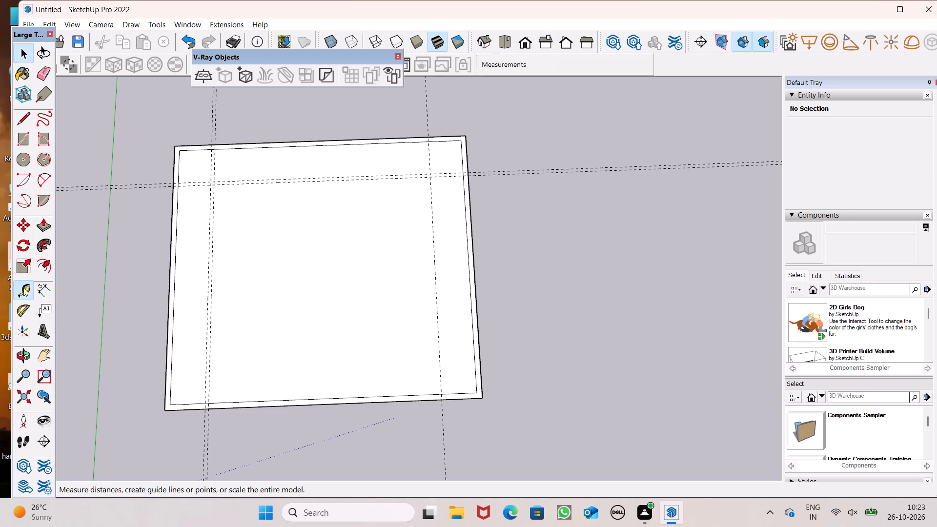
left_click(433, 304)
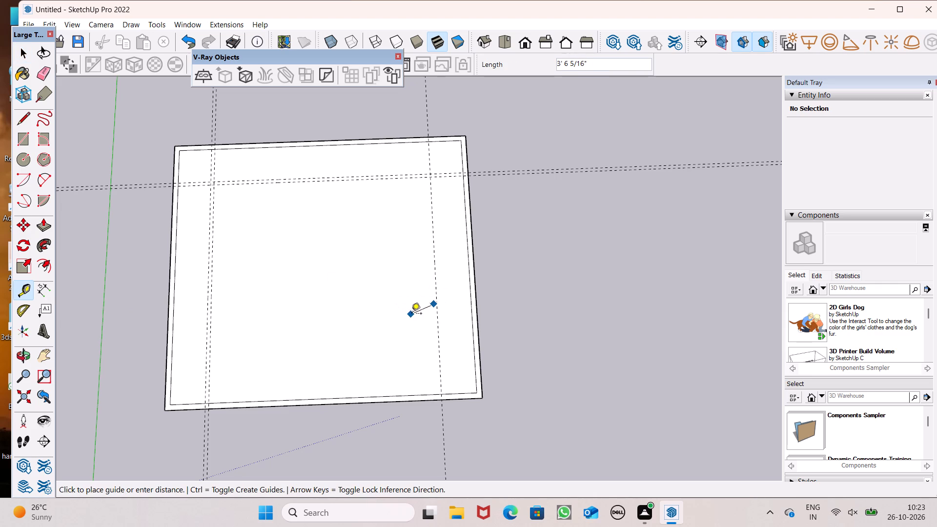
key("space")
Add a second parallel guide 6" further inward from the guide on the side farthest from the green axis.
left_click(18, 289)
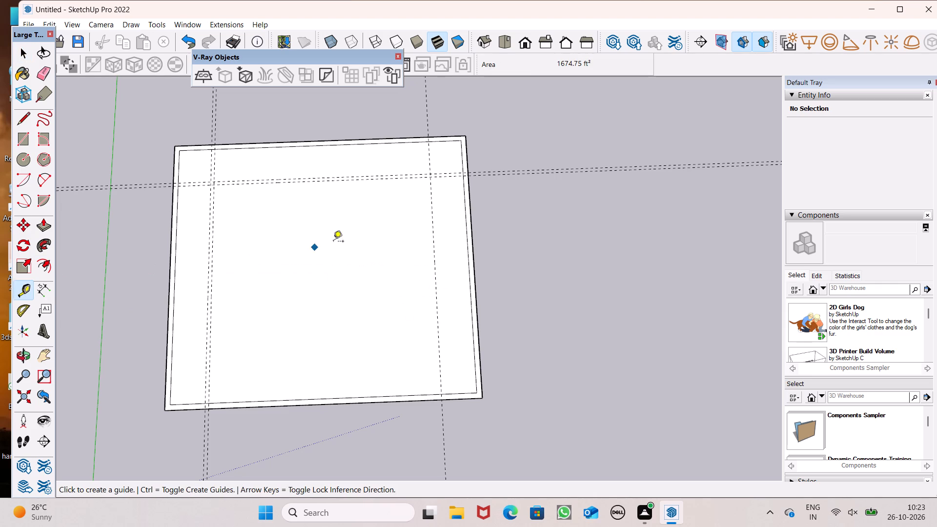
left_click_drag(433, 235, 430, 236)
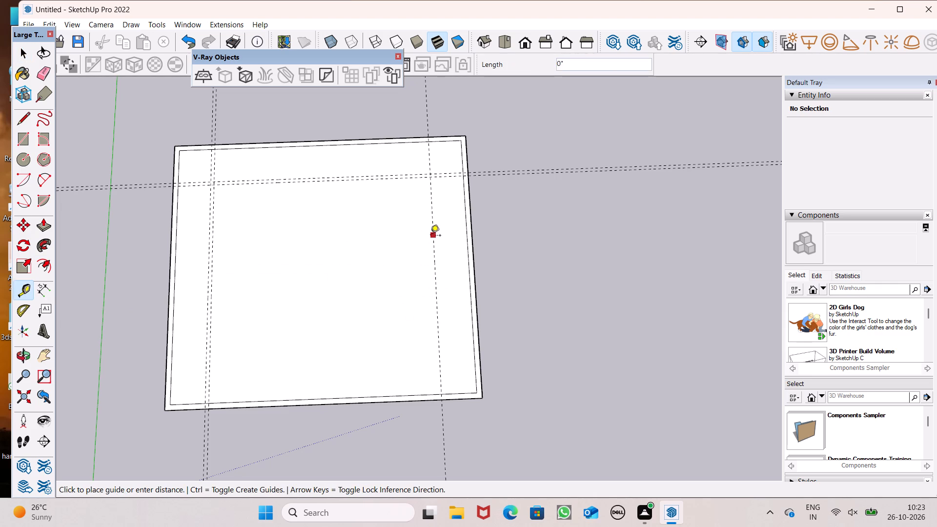
left_click_drag(430, 236, 412, 244)
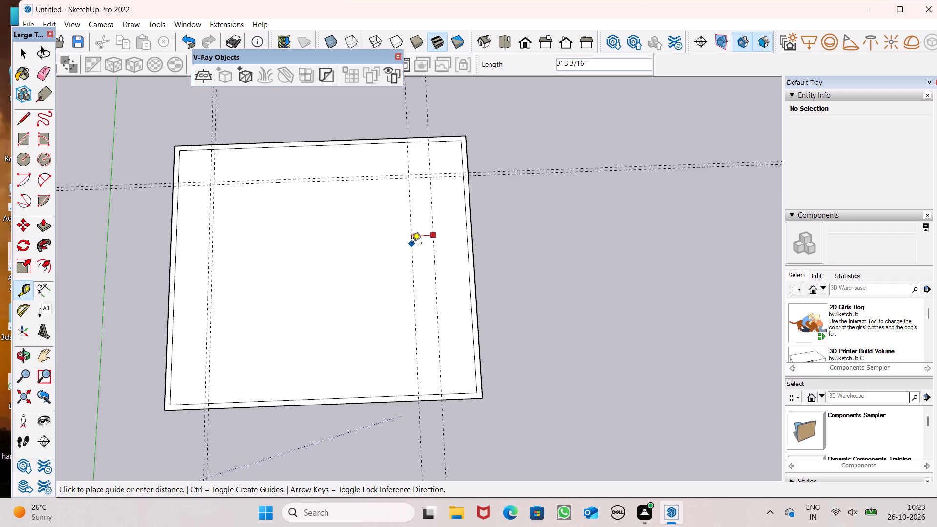
left_click_drag(412, 244, 412, 243)
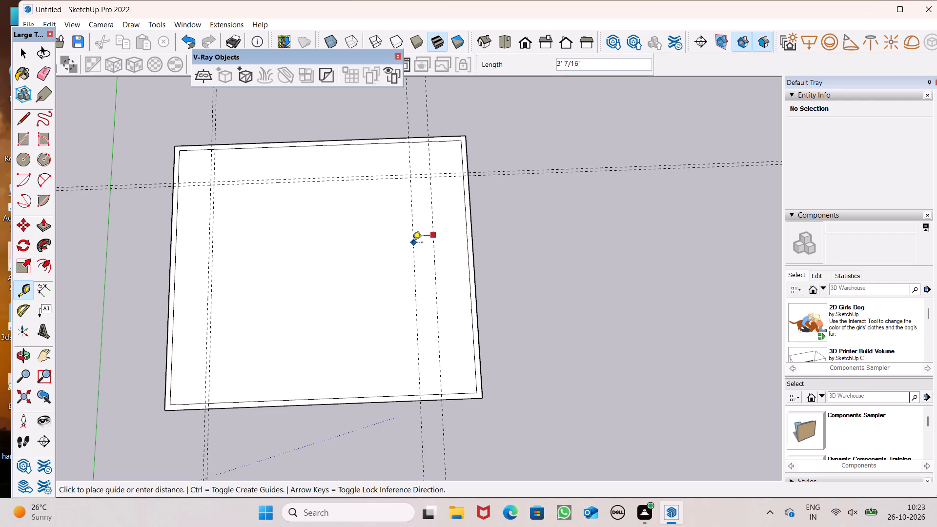
left_click_drag(412, 243, 415, 241)
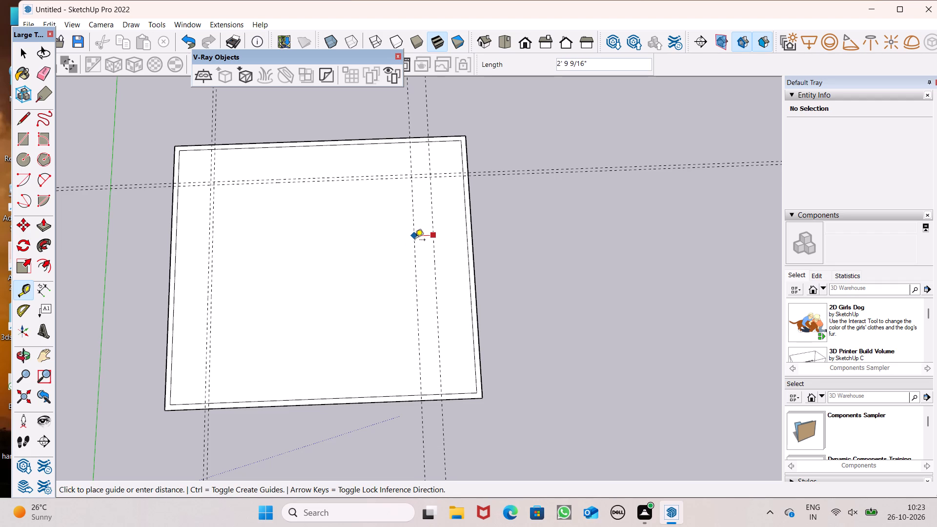
left_click_drag(415, 241, 413, 240)
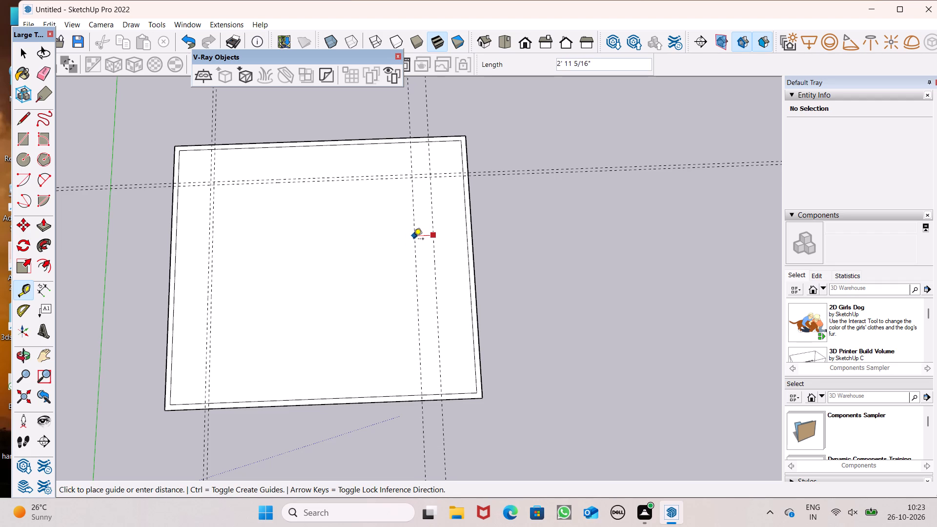
left_click_drag(413, 240, 417, 240)
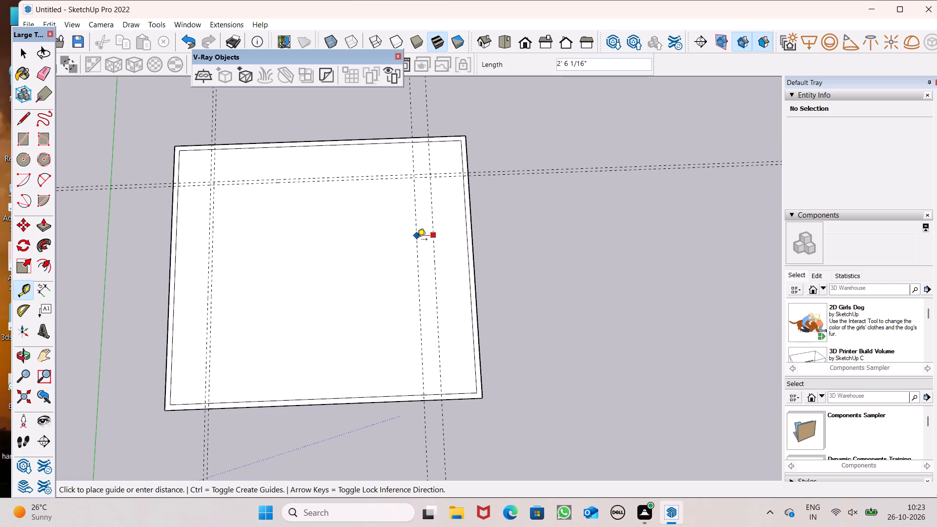
left_click_drag(417, 240, 422, 245)
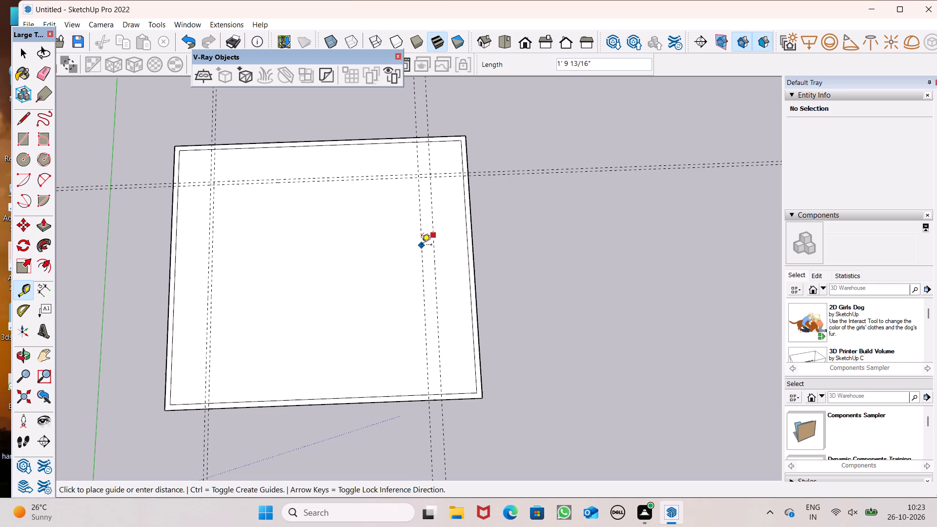
left_click_drag(422, 245, 374, 268)
key("6")
key("shift+quotedbl")
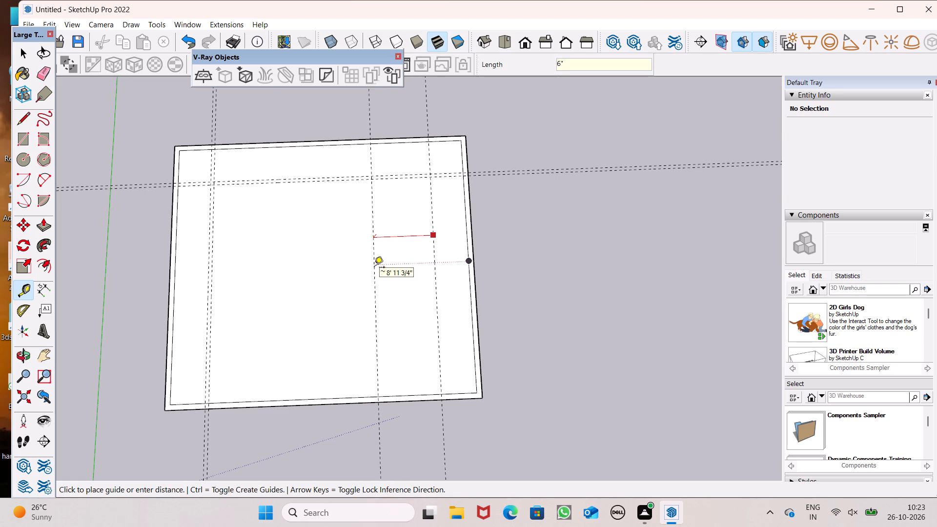
left_click_drag(374, 268, 374, 268)
key("Return")
key("space")
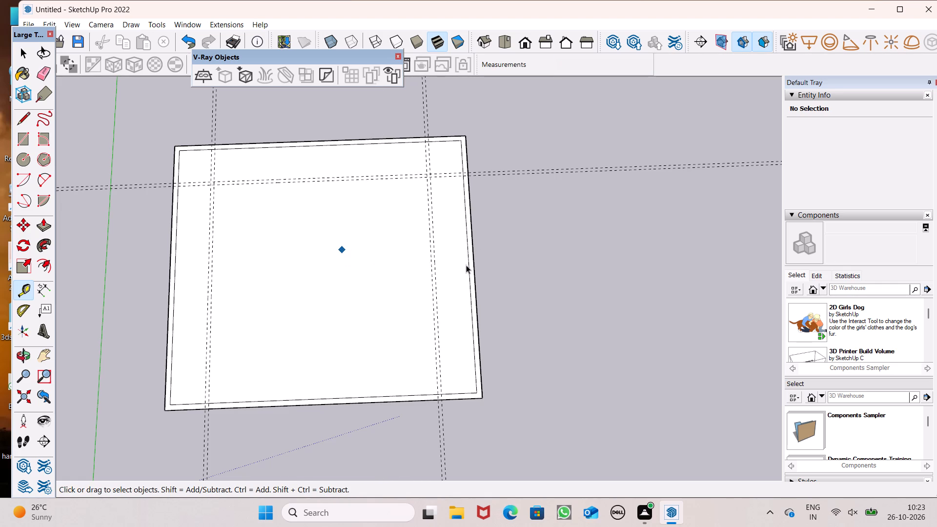
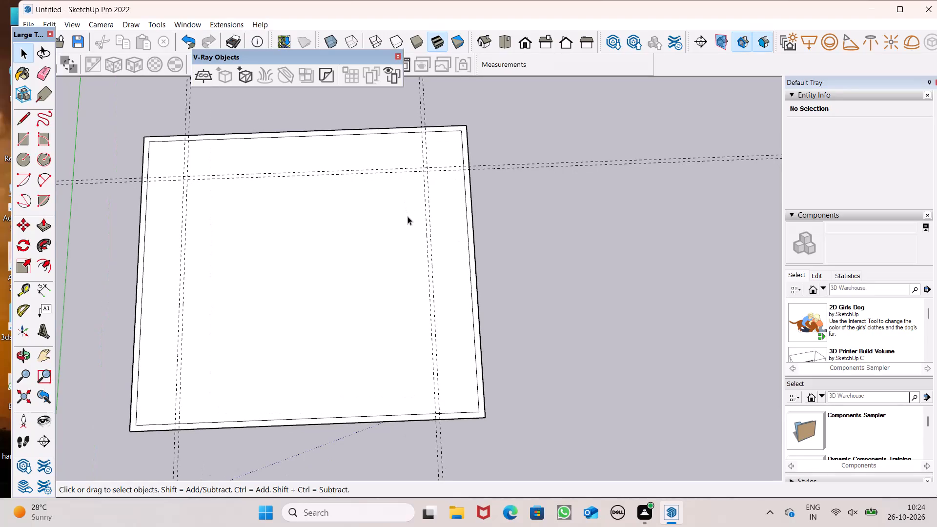
Undo the placement of all the paired layout guides inside the wall outline.
key("ctrl+z")
key("ctrl+z")
key("ctrl+z")
key("ctrl+z")
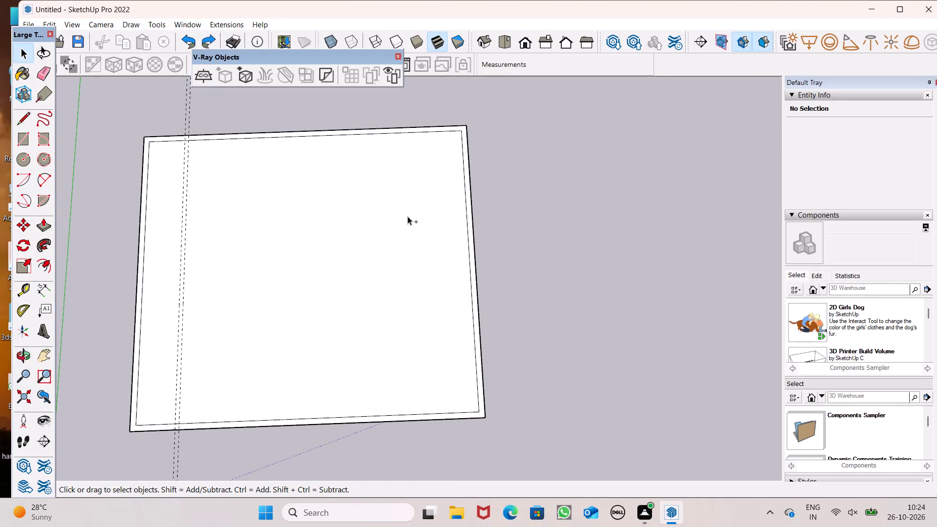
left_click(16, 265)
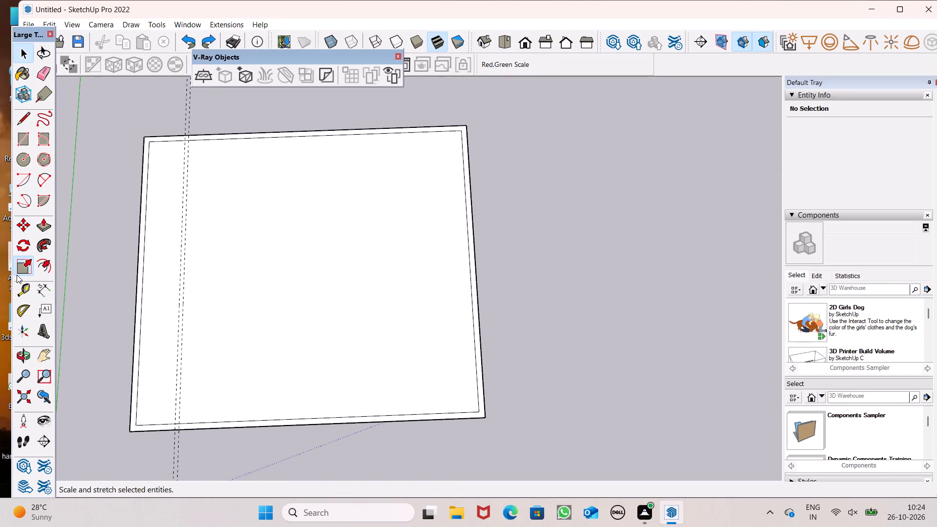
left_click_drag(20, 289, 23, 284)
left_click(265, 138)
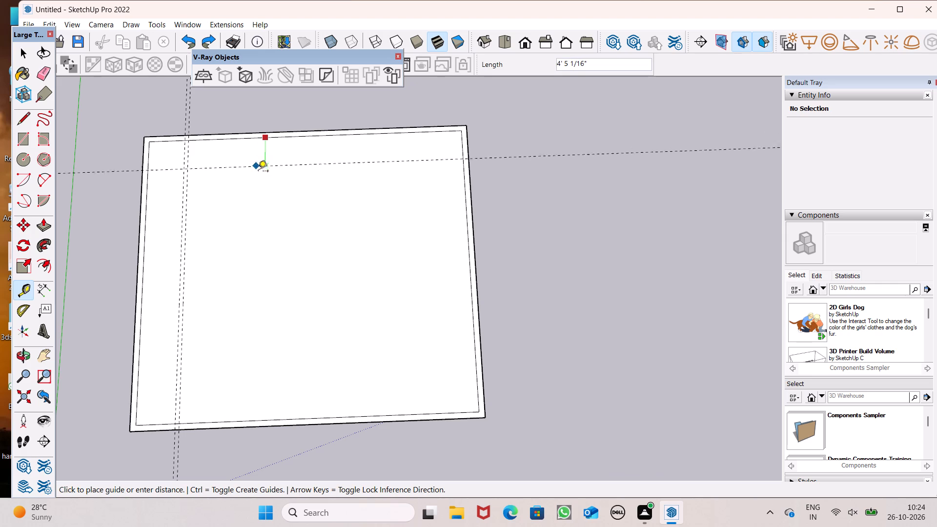
key("ctrl+z")
key("ctrl+z")
Place a guide 4' inside the inner wall line nearest the green axis, with a parallel guide 6" further in.
left_click(143, 257)
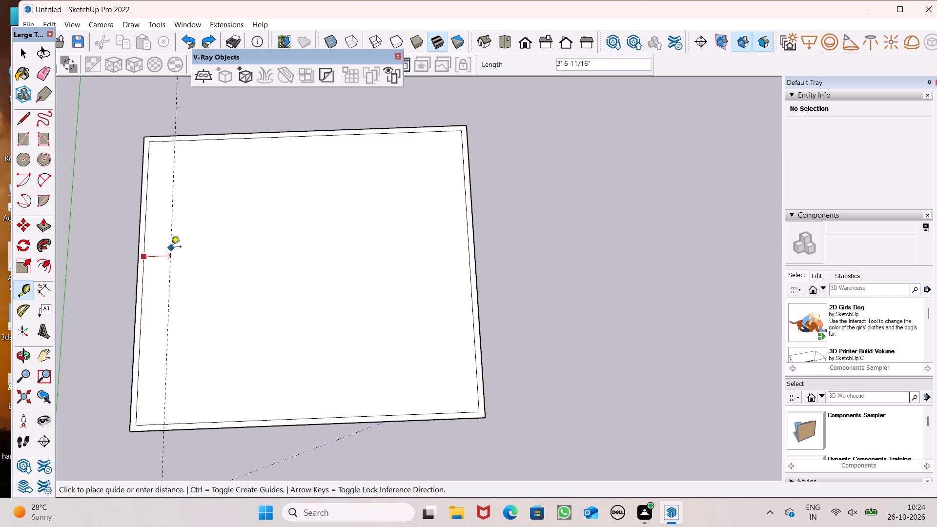
key("4")
key("apostrophe")
key("Return")
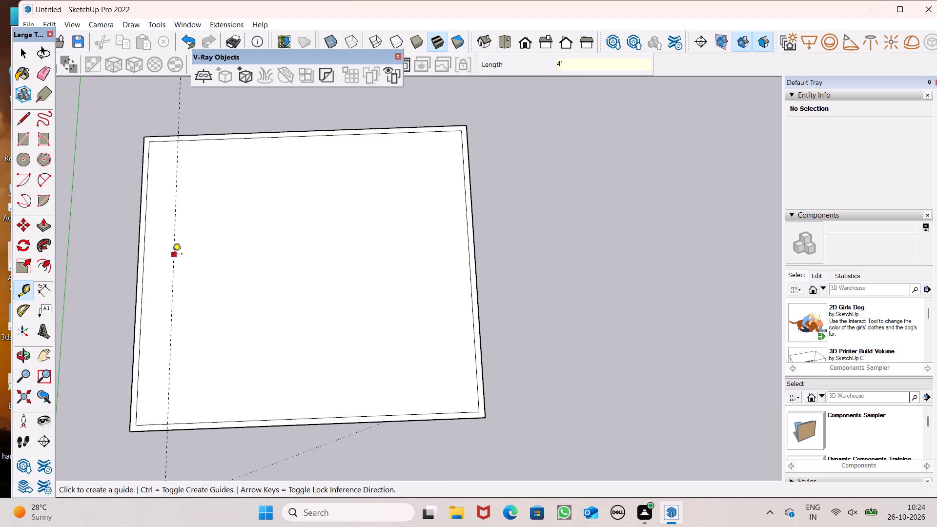
left_click(172, 255)
key("6")
key("shift+quotedbl")
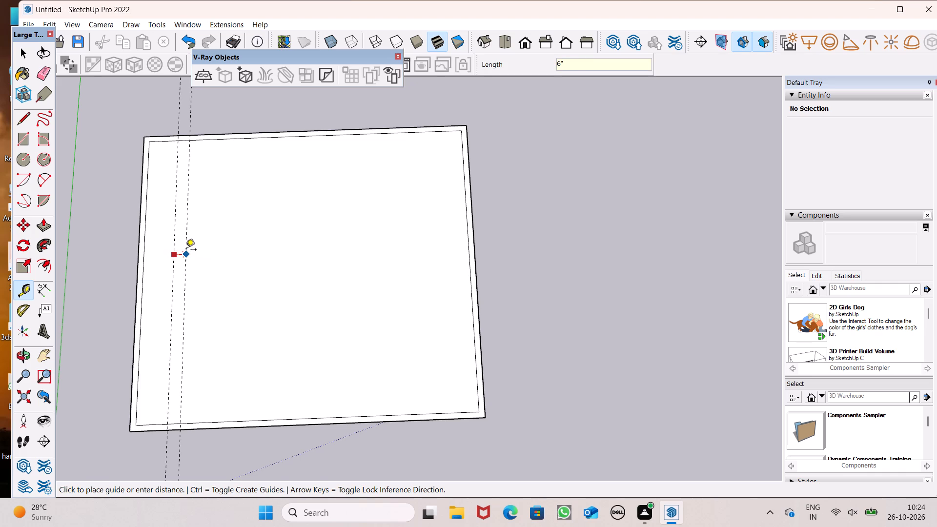
key("Return")
Place a guide 4' inside the back inner wall line, with a parallel guide 6" further in.
left_click(351, 136)
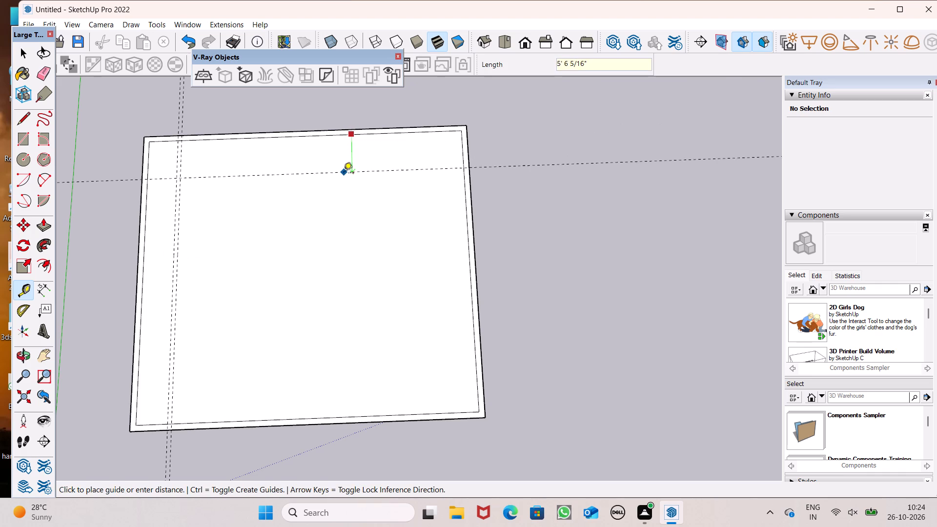
key("4")
key("apostrophe")
key("Return")
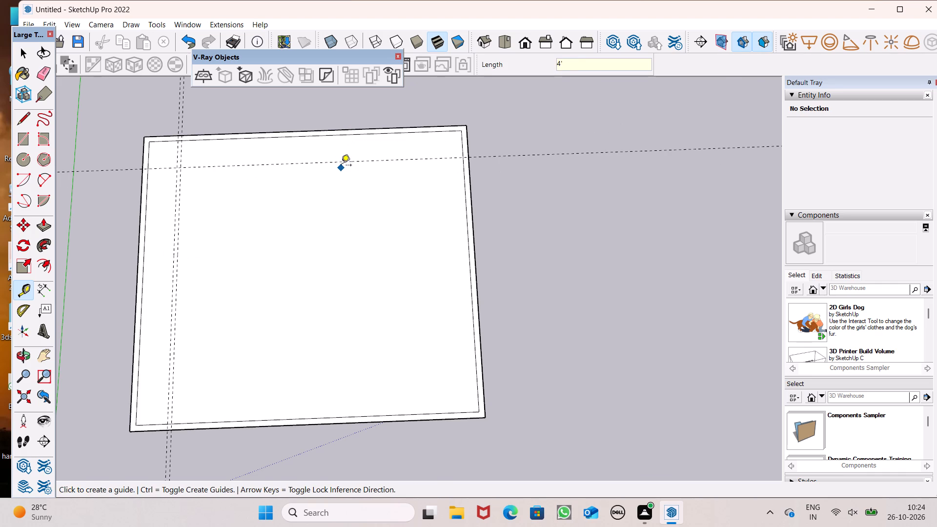
left_click(343, 160)
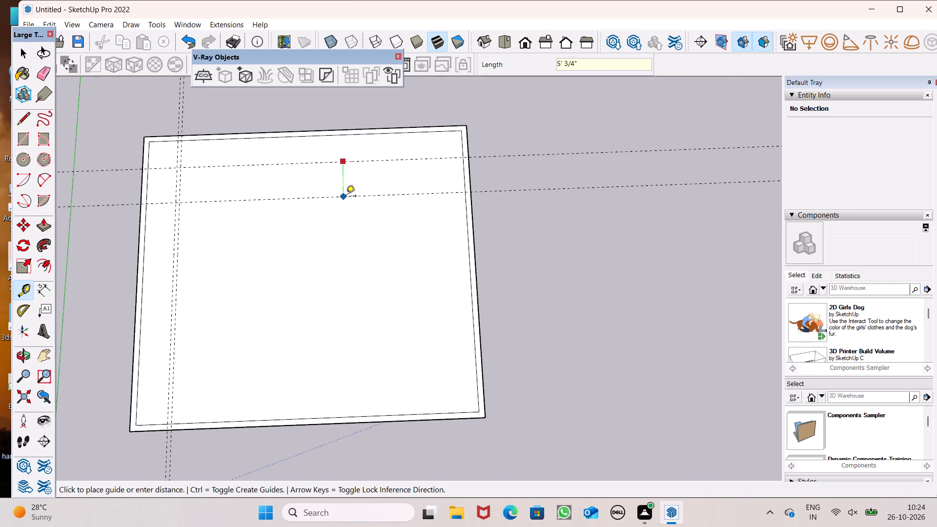
type("6\"")
key("Return")
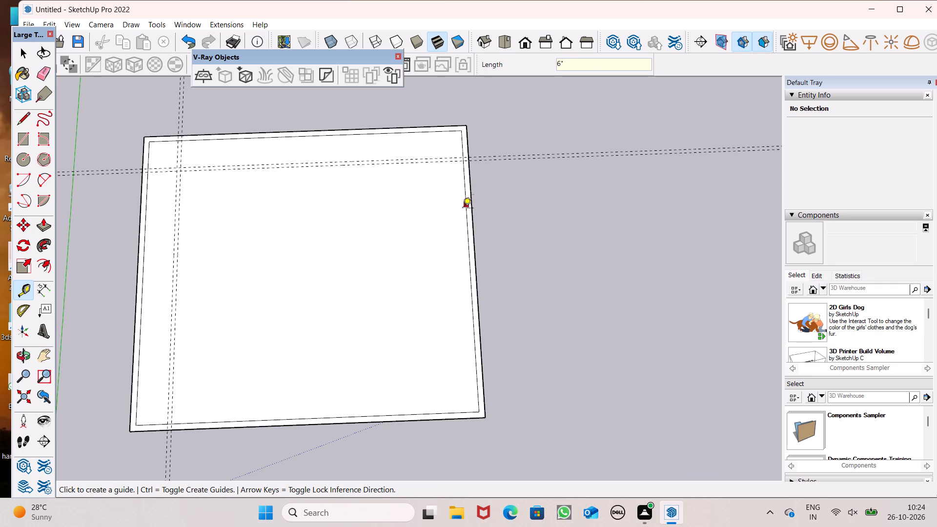
Place a guide 4' inside the inner wall line farthest from the green axis, with a parallel guide 6" further in.
left_click(464, 207)
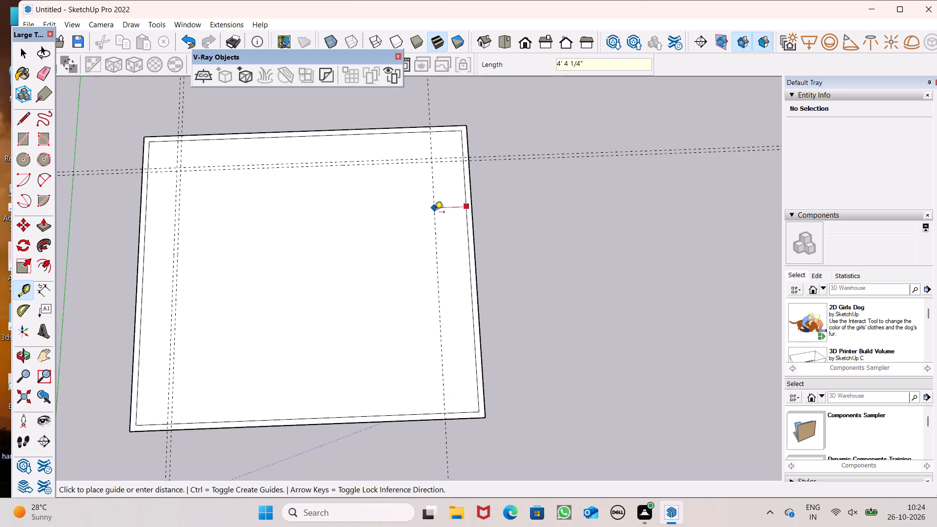
key("4")
key("apostrophe")
key("Return")
left_click(434, 207)
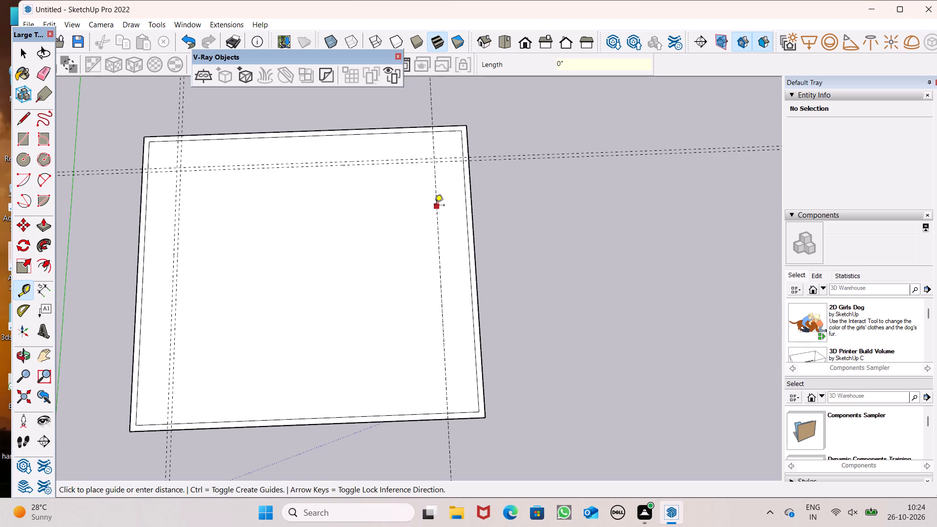
type("6\"")
key("Return")
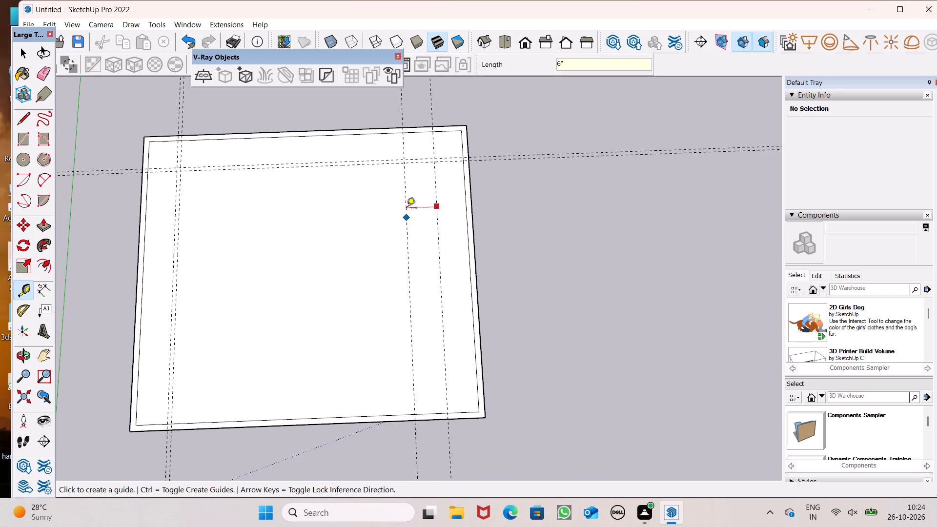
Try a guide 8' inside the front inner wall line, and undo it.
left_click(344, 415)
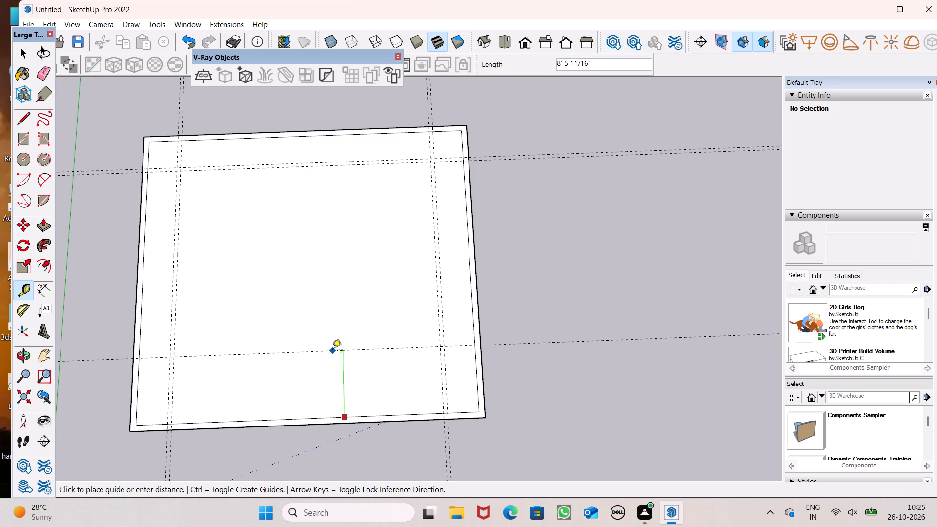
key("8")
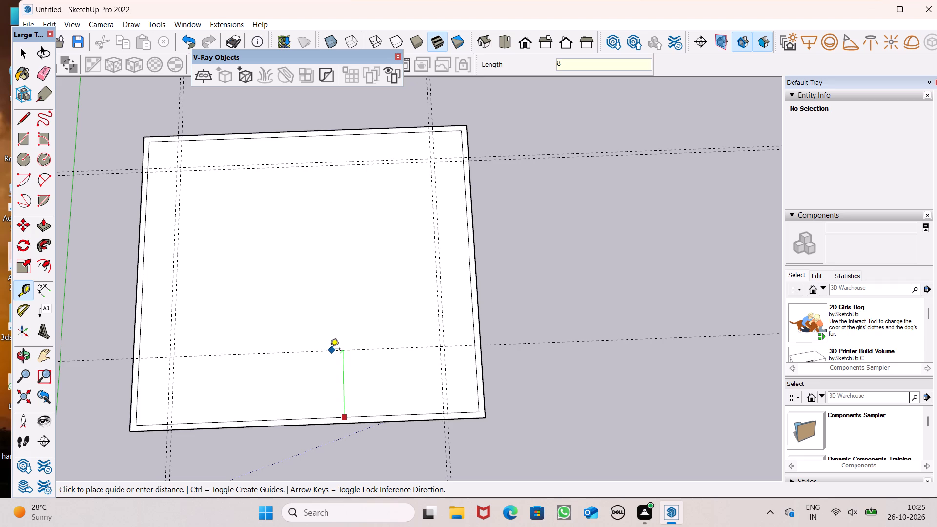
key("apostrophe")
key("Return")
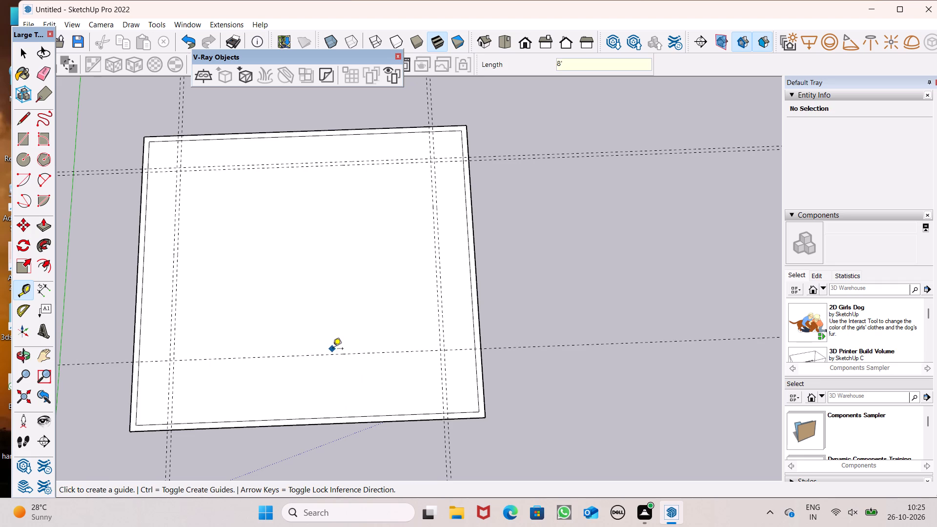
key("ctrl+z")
Place a guide 9' inside the front inner wall line, with a parallel guide 6" further in.
left_click(309, 416)
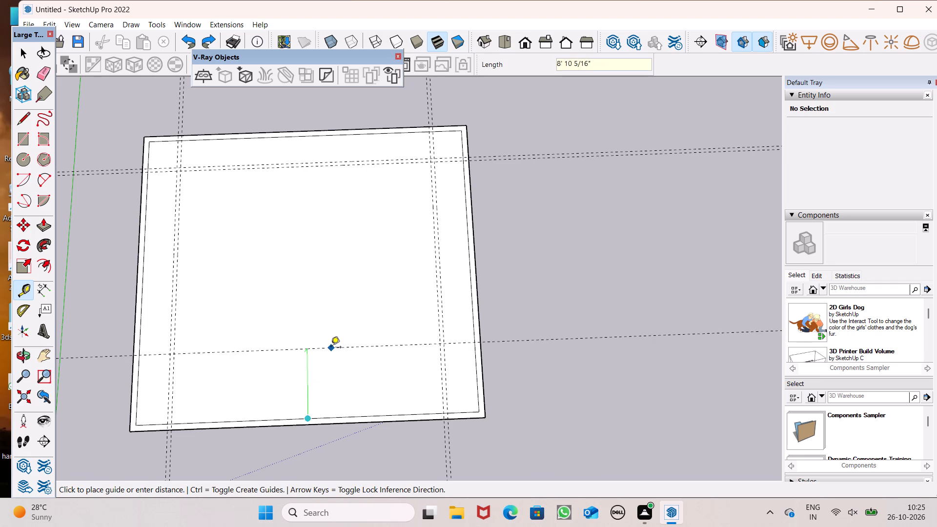
type("9'")
key("Return")
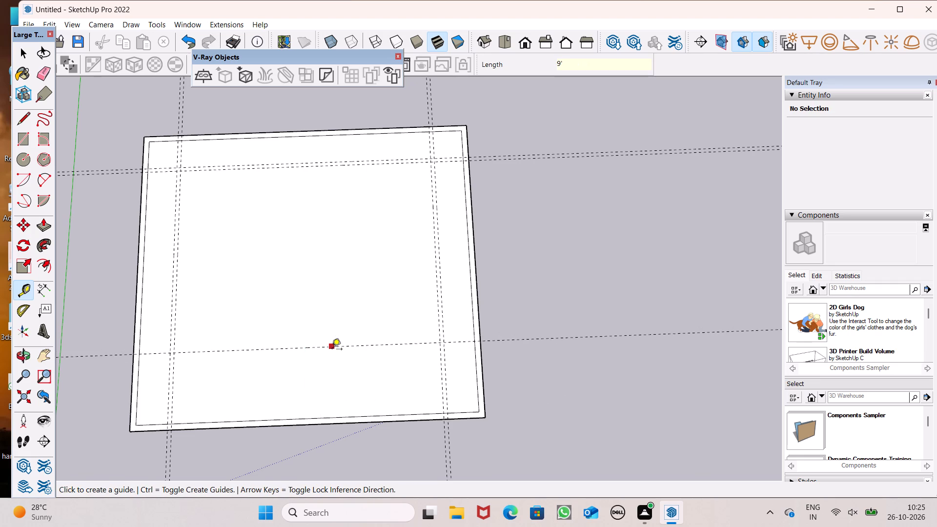
left_click(332, 350)
type("6\"")
key("Return")
key("space")
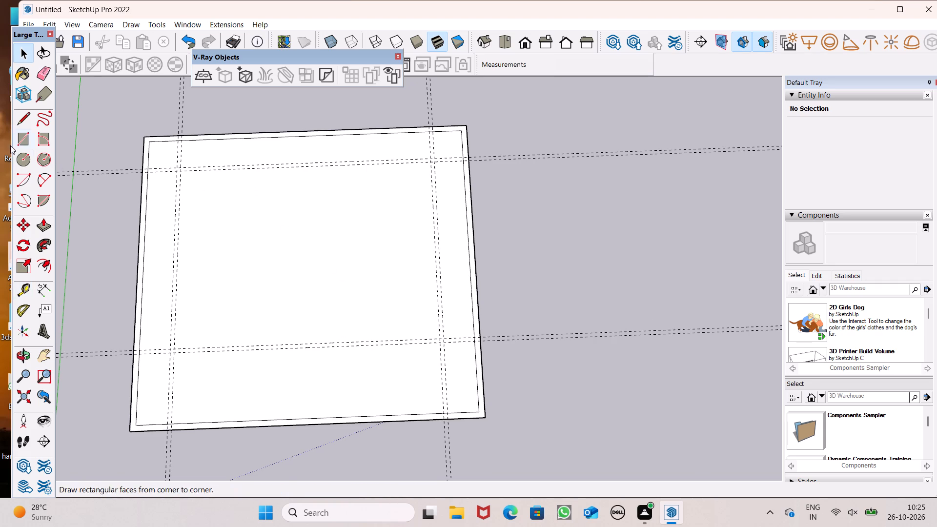
left_click(20, 289)
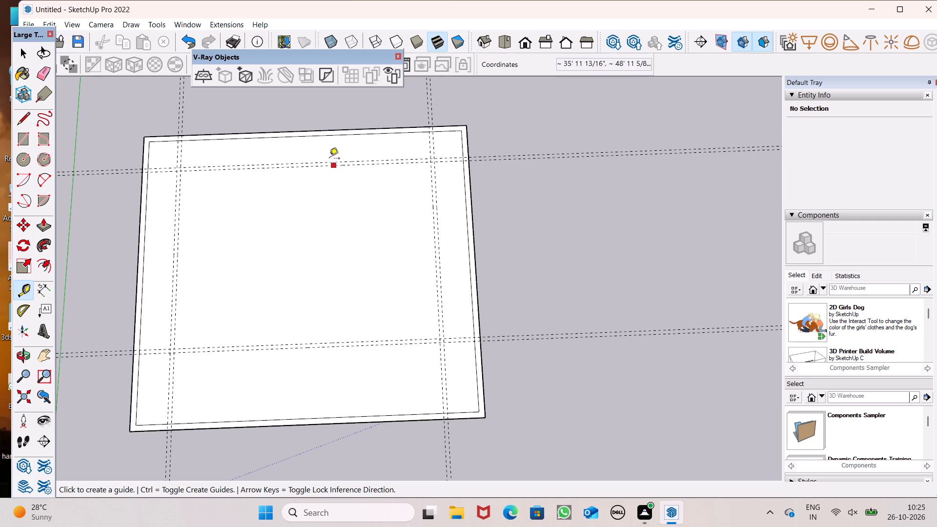
Draw a 35' 6" by 6" wall rectangle between the back pair of guides, spanning the outermost side guides.
left_click(23, 137)
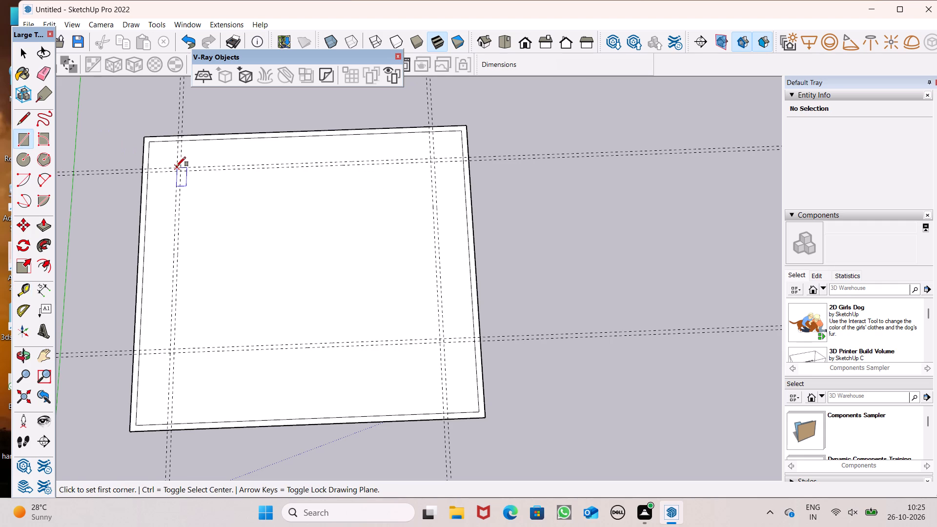
left_click(176, 166)
scroll(440, 161, "up", 7)
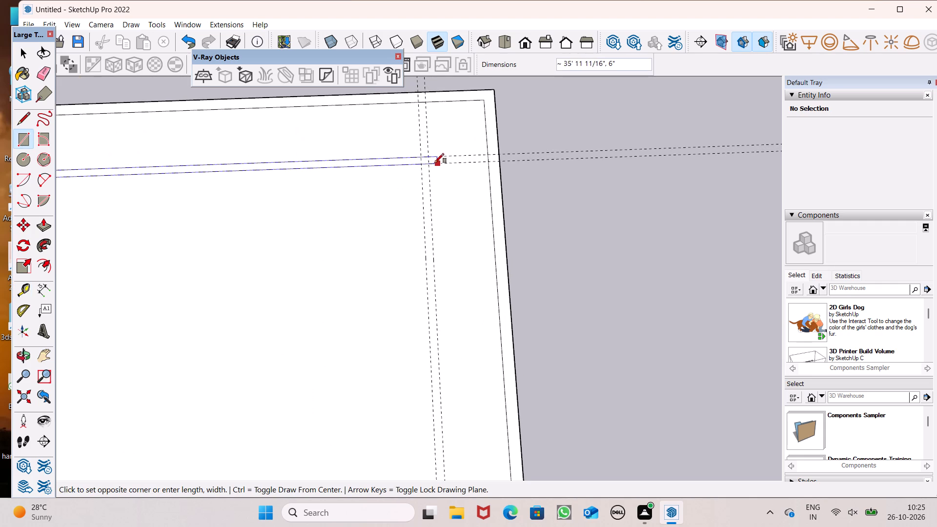
scroll(427, 164, "up", 7)
left_click(430, 167)
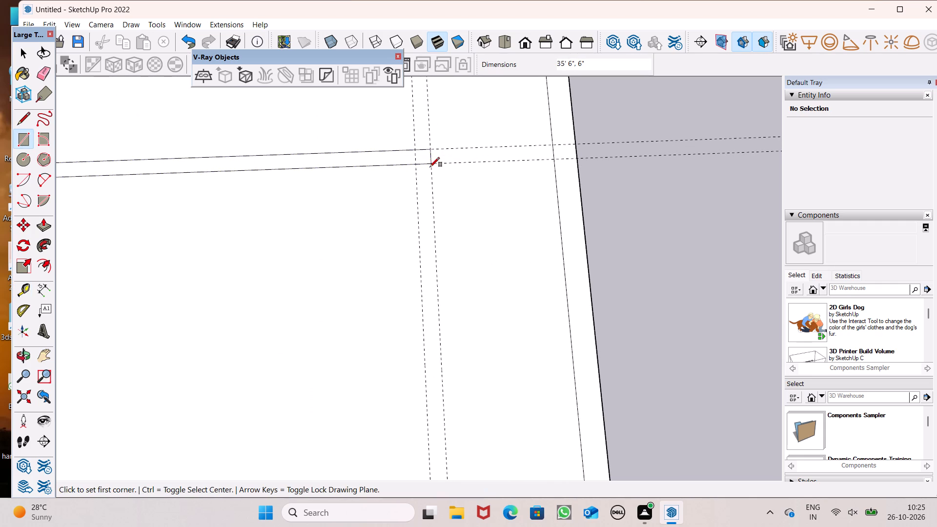
Draw a 6" wide wall rectangle between the guide pair farthest from the green axis, from the back guides to the front guides.
left_click(412, 150)
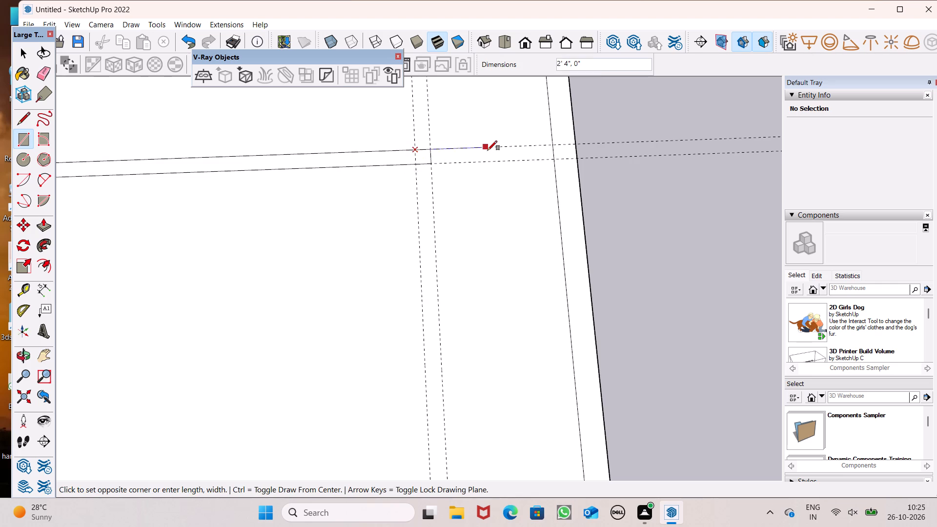
scroll(488, 150, "down", 7)
scroll(471, 245, "down", 7)
scroll(499, 174, "down", 8)
scroll(489, 284, "up", 6)
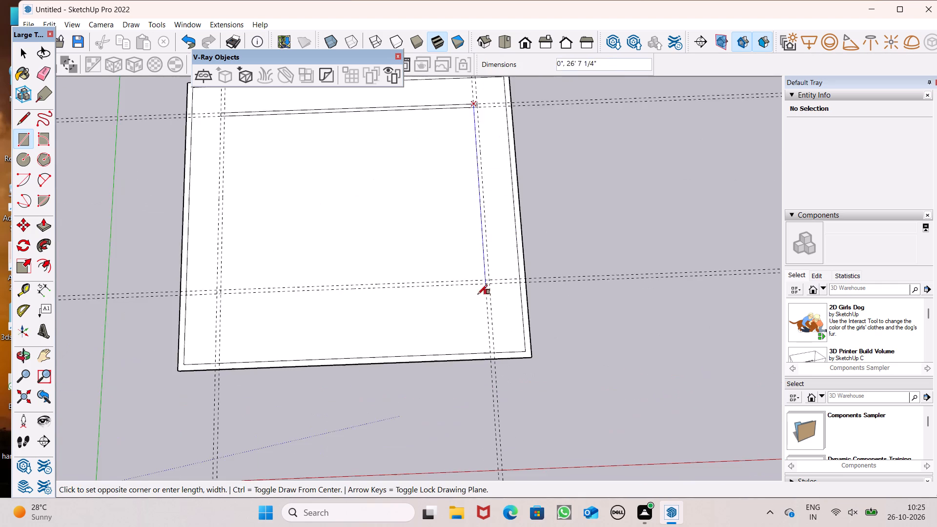
scroll(501, 286, "up", 12)
scroll(481, 272, "up", 9)
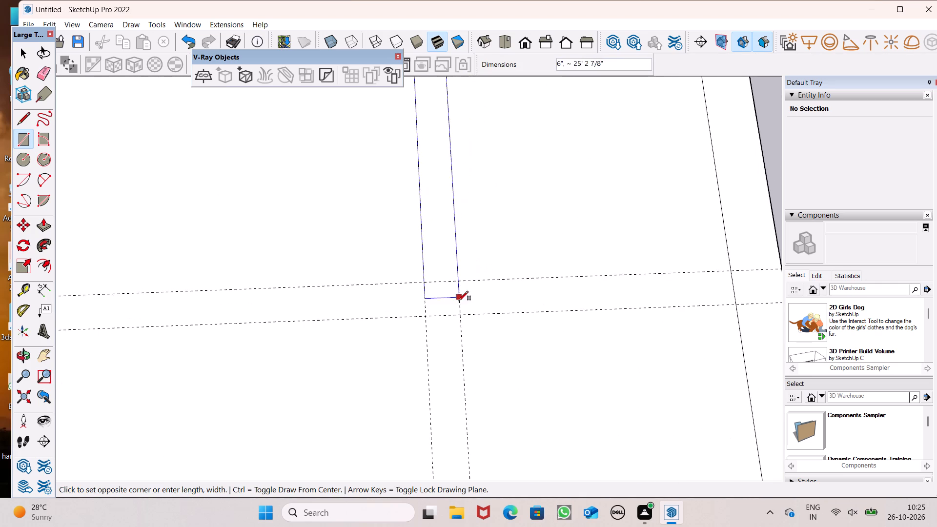
left_click(461, 317)
Draw a 35' 6" by 6" wall rectangle between the front pair of guides, ending at the far side wall strip.
scroll(614, 225, "down", 5)
scroll(693, 198, "down", 4)
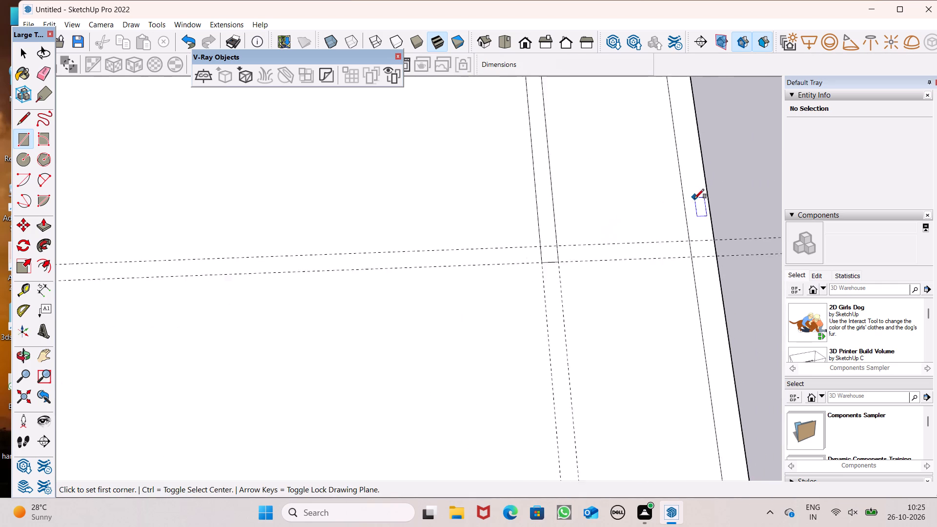
scroll(694, 199, "down", 3)
scroll(526, 195, "down", 7)
scroll(183, 229, "up", 7)
scroll(90, 225, "up", 2)
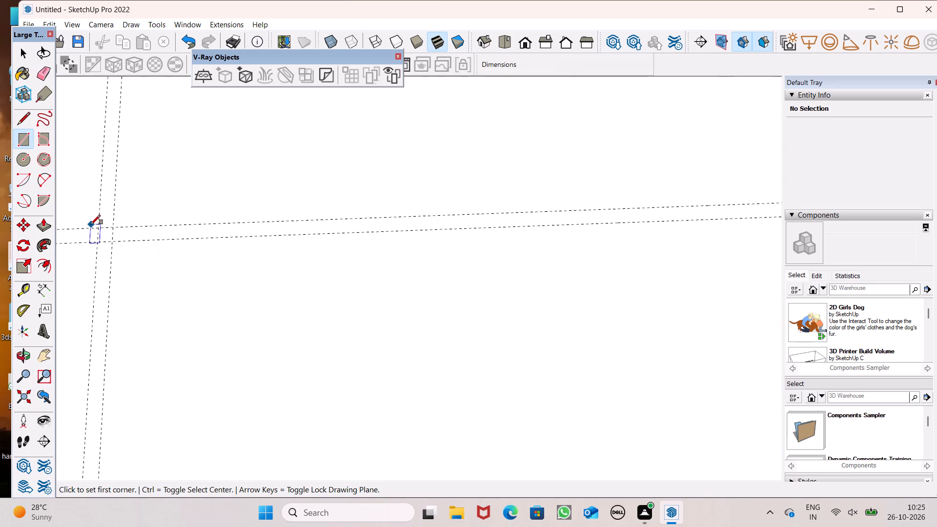
scroll(91, 224, "up", 1)
left_click(98, 228)
scroll(146, 260, "down", 5)
scroll(99, 262, "down", 2)
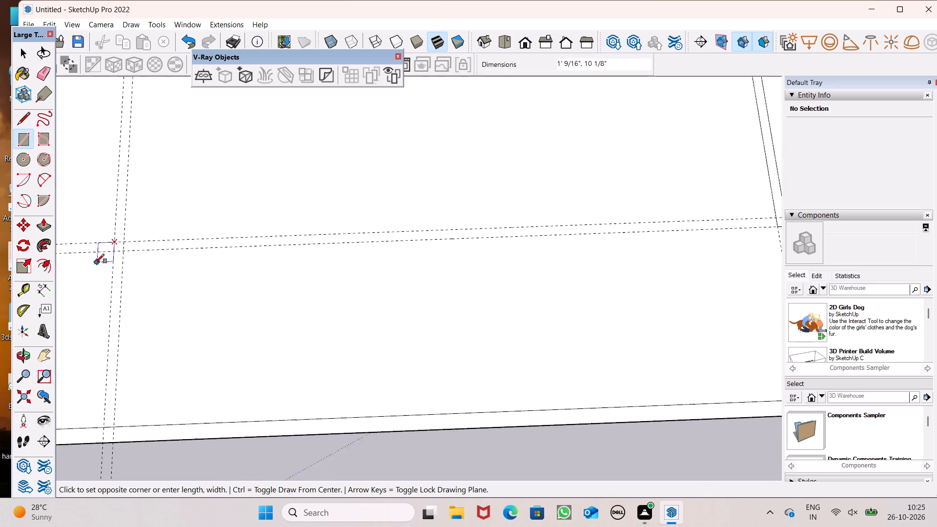
scroll(95, 263, "down", 7)
scroll(419, 234, "up", 8)
scroll(479, 241, "up", 3)
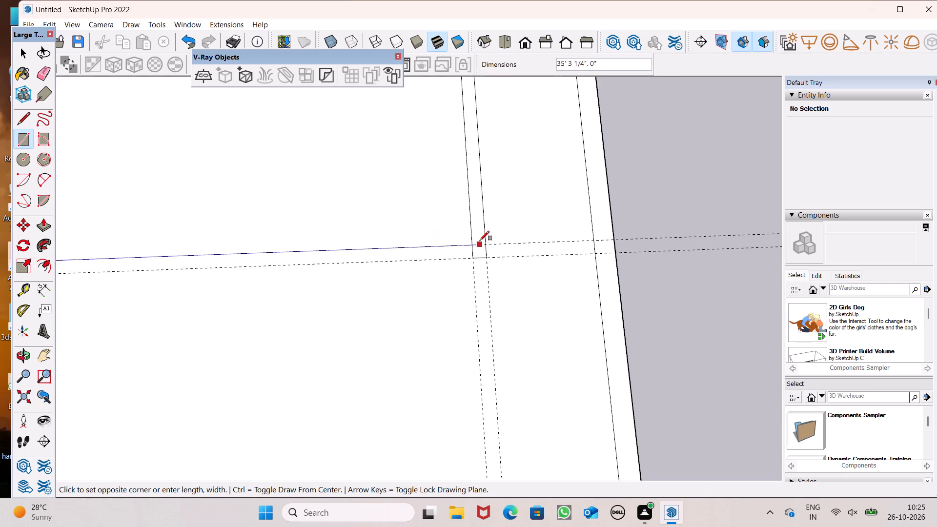
scroll(480, 241, "up", 11)
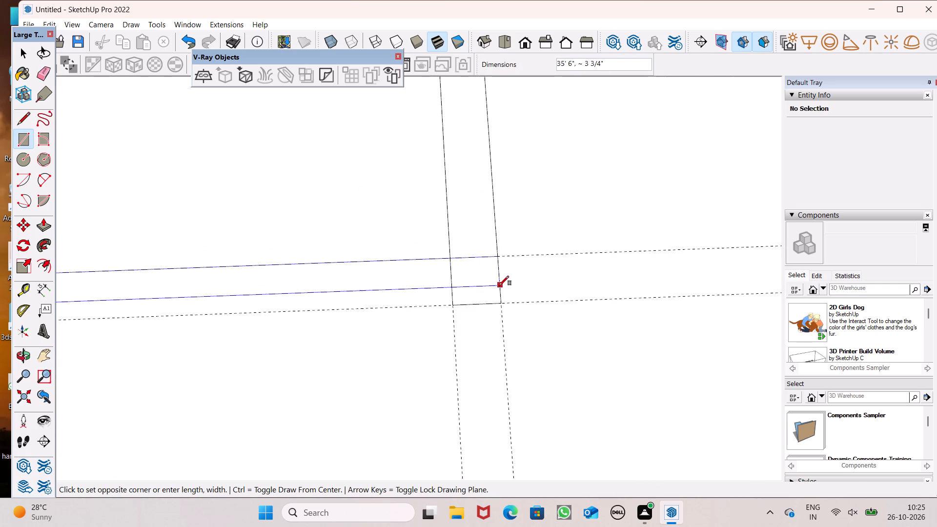
left_click(499, 301)
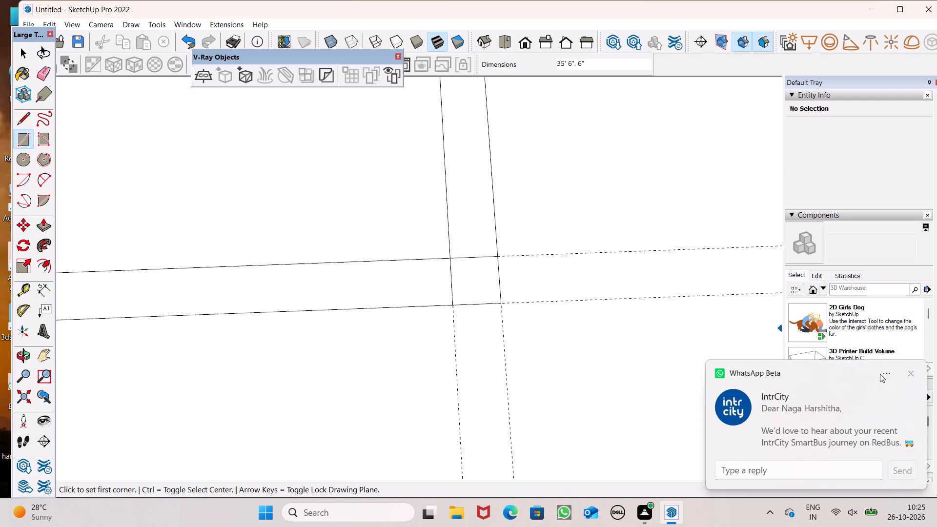
left_click(914, 373)
Draw a 25' 6" by 6" wall rectangle between the guide pair nearest the green axis, spanning the back and front wall strips.
scroll(529, 197, "down", 17)
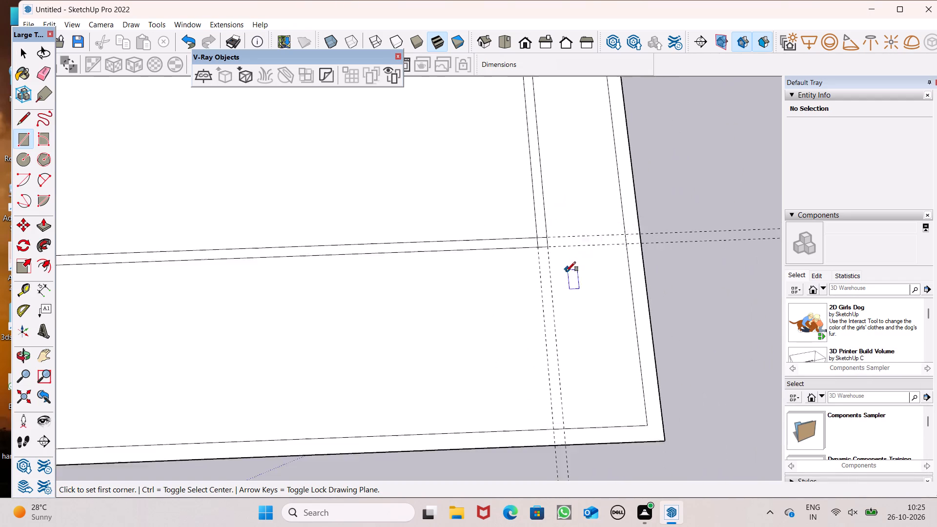
scroll(566, 271, "down", 1)
scroll(394, 283, "down", 5)
scroll(600, 311, "down", 6)
scroll(309, 76, "up", 6)
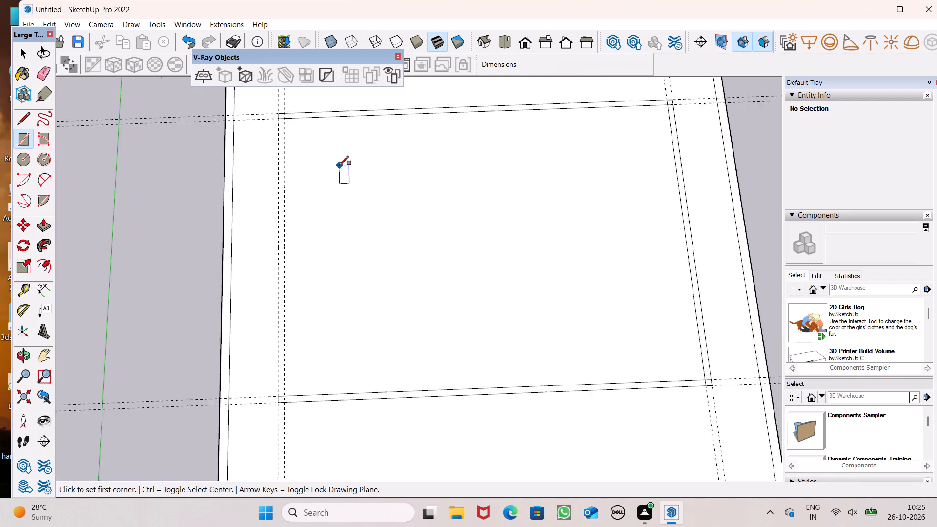
scroll(339, 165, "up", 2)
scroll(272, 106, "up", 6)
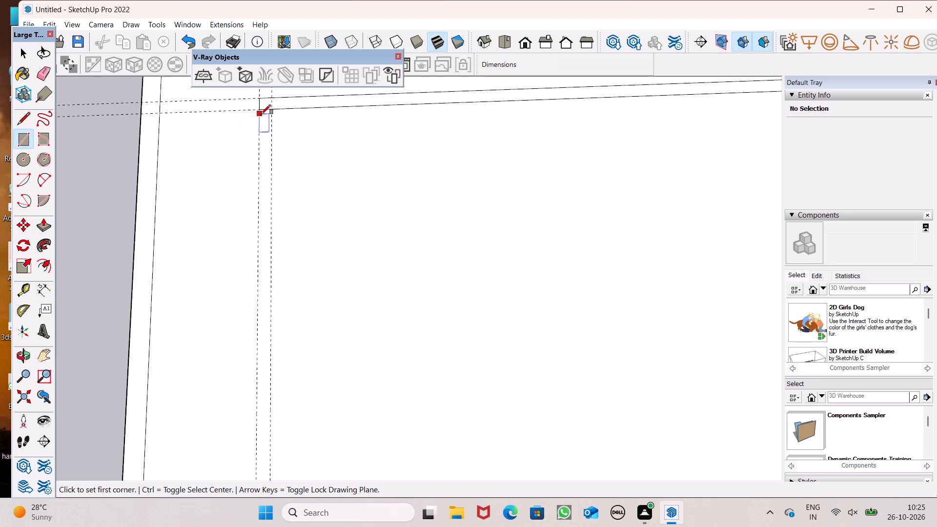
left_click(261, 98)
scroll(267, 127, "down", 7)
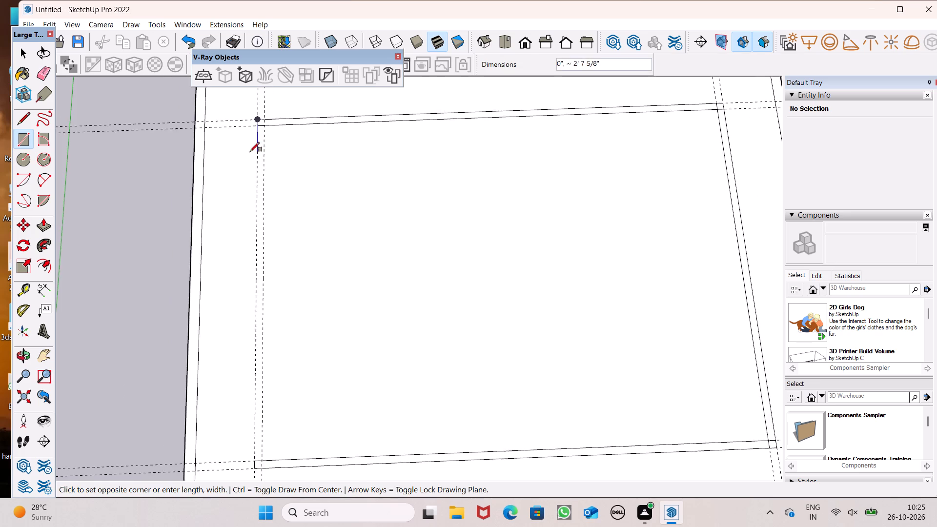
scroll(342, 120, "down", 7)
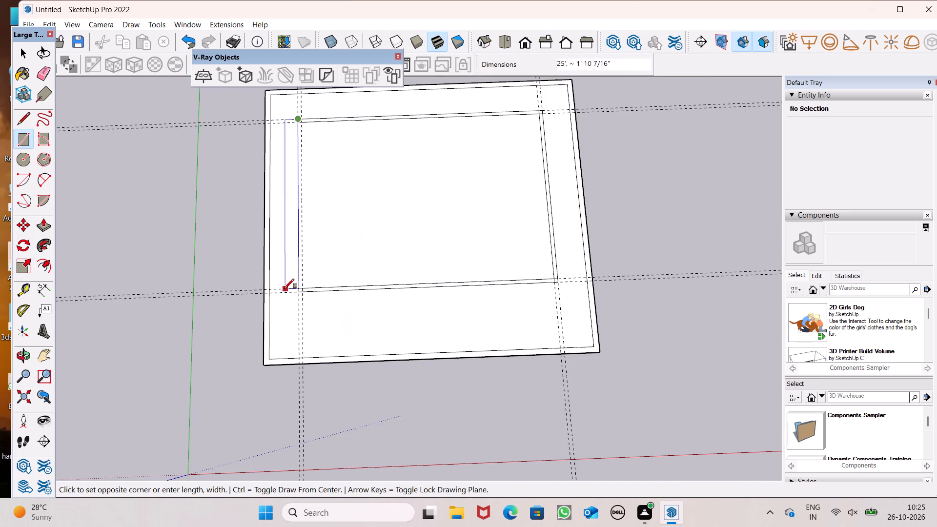
scroll(290, 289, "up", 12)
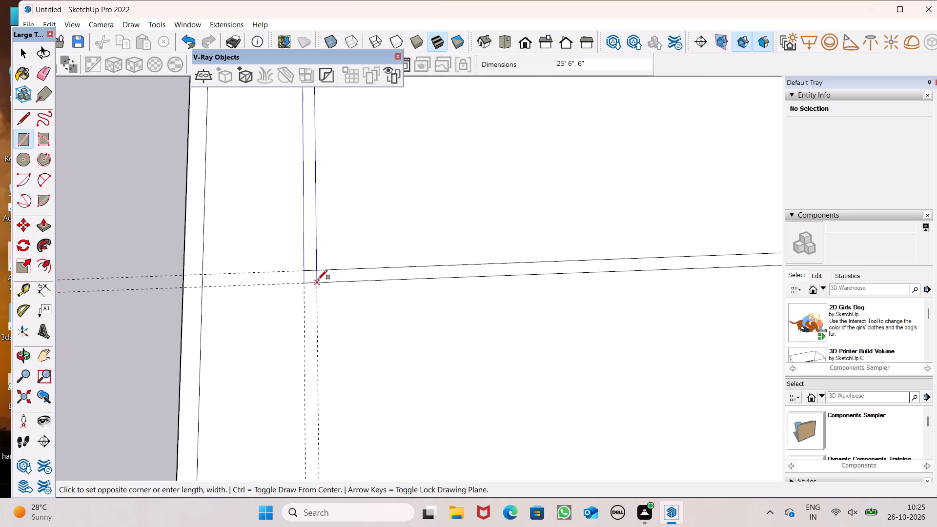
left_click(318, 280)
Erase all the layout guides around the slab, keeping the slab and wall outlines intact.
scroll(280, 324, "down", 14)
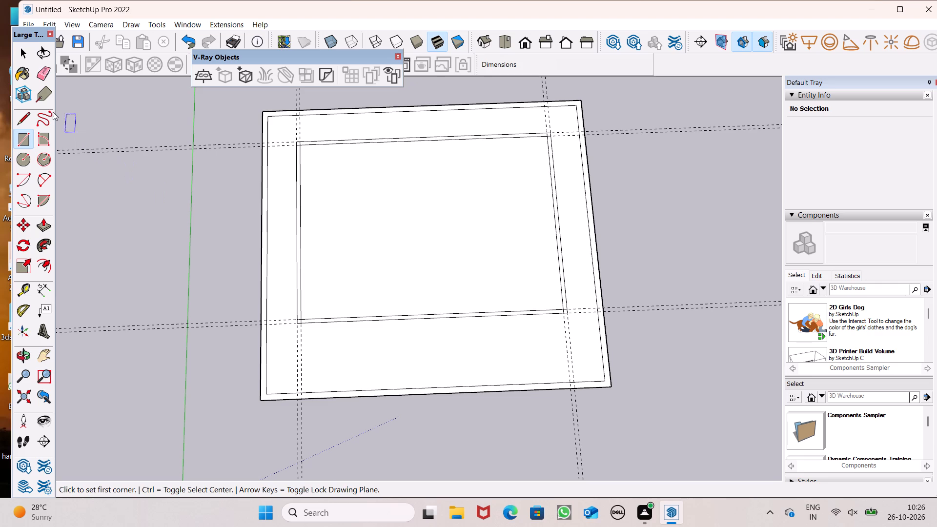
left_click(41, 76)
left_click_drag(143, 118, 145, 151)
left_click_drag(177, 278, 177, 294)
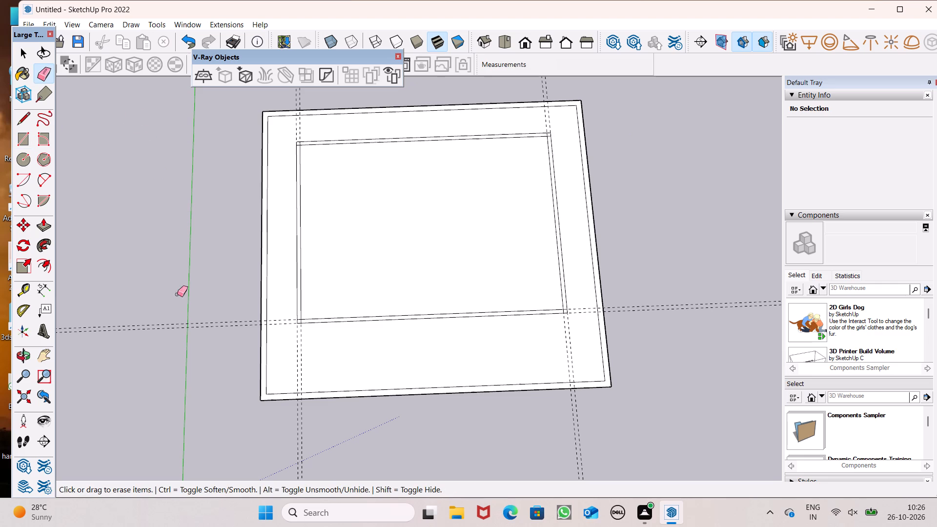
left_click_drag(177, 294, 177, 341)
left_click_drag(198, 310, 199, 323)
left_click(199, 323)
left_click_drag(216, 292, 199, 324)
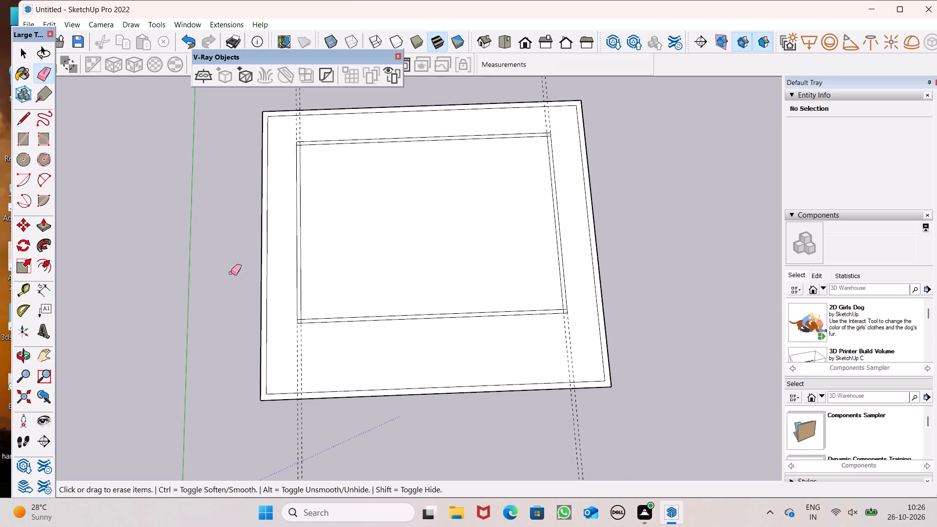
scroll(232, 256, "down", 4)
left_click_drag(285, 118, 268, 122)
left_click_drag(475, 129, 443, 133)
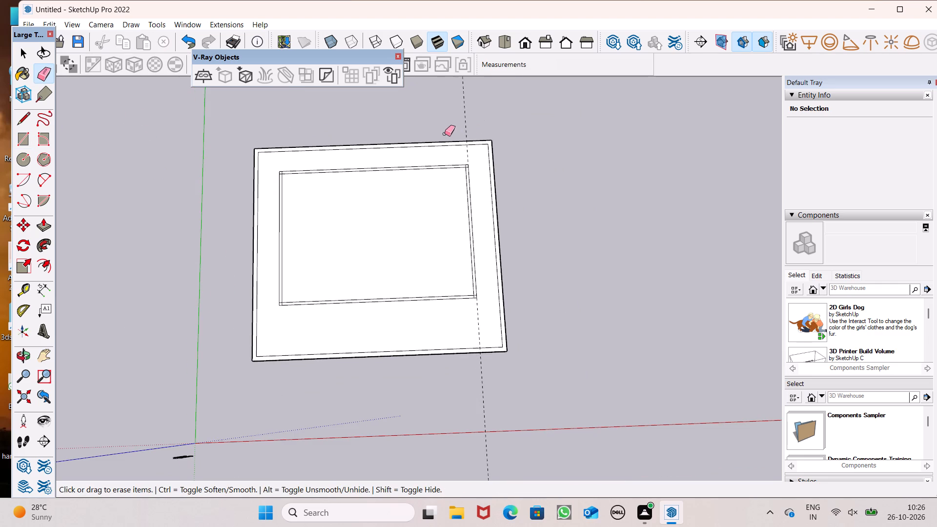
left_click_drag(467, 134, 463, 143)
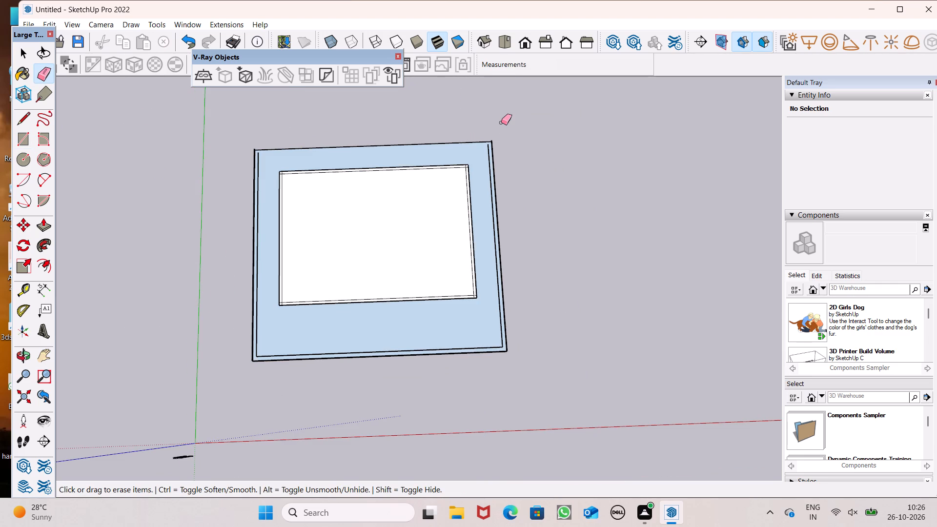
key("ctrl+z")
left_click_drag(450, 92, 453, 102)
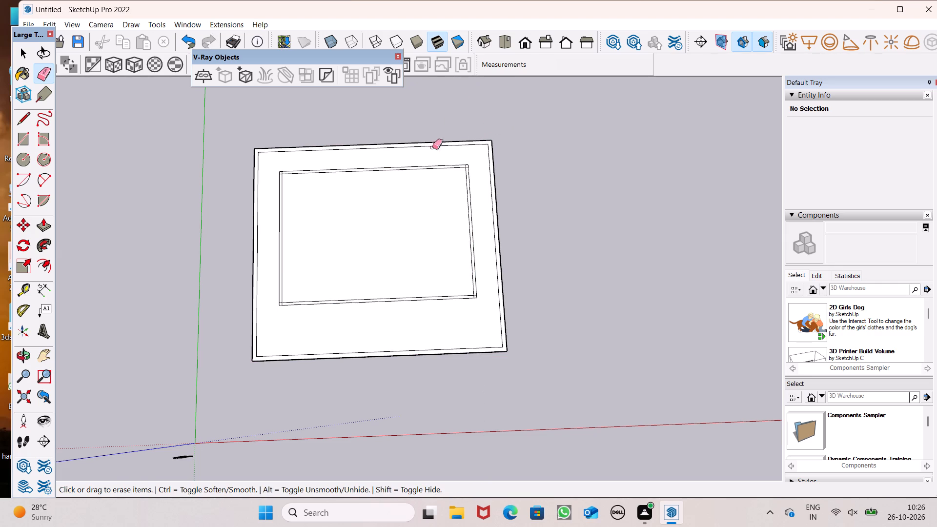
Erase the overlapping line segments at the back wall corner farthest from the green axis.
scroll(432, 153, "up", 5)
scroll(441, 179, "down", 1)
scroll(442, 180, "up", 16)
left_click_drag(489, 155, 501, 167)
Erase the overlapping line segments at the back wall corner nearest the green axis.
scroll(554, 124, "down", 9)
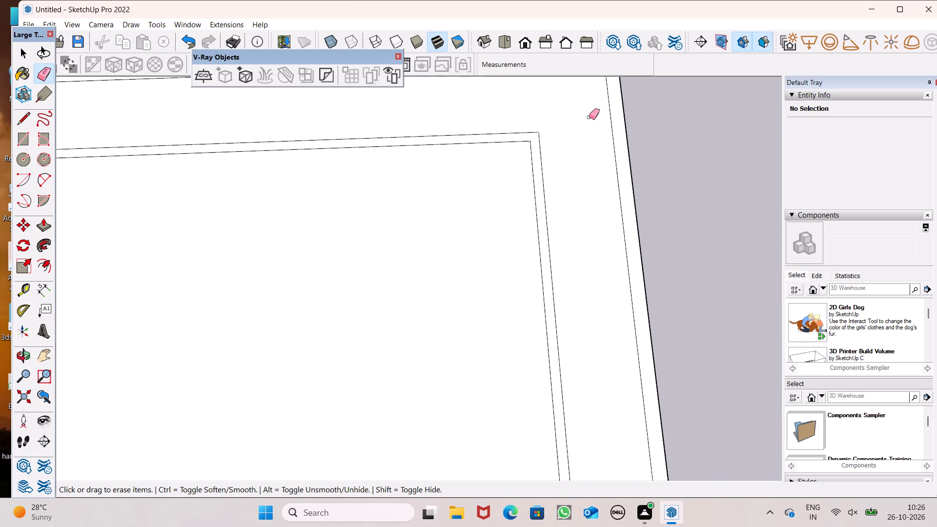
scroll(637, 134, "down", 5)
scroll(548, 159, "down", 5)
scroll(277, 194, "up", 5)
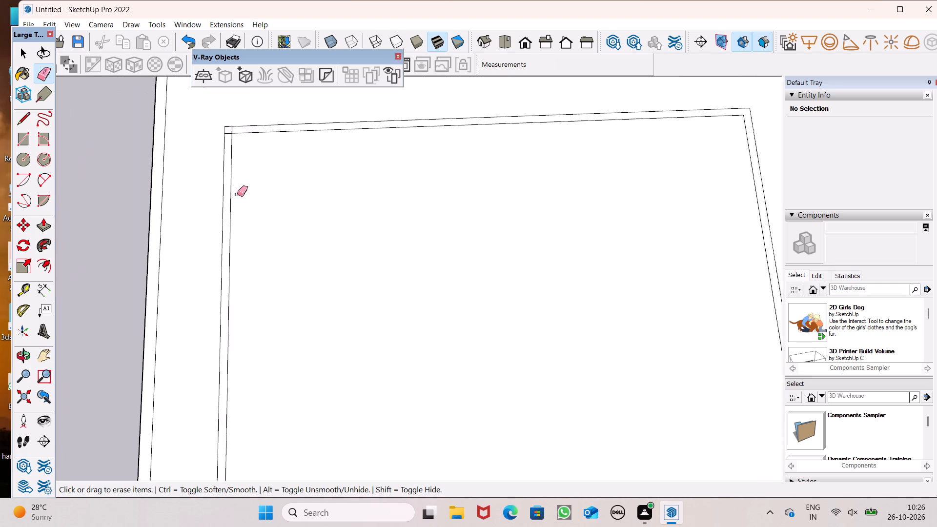
scroll(237, 194, "up", 3)
scroll(113, 142, "up", 8)
scroll(220, 168, "down", 6)
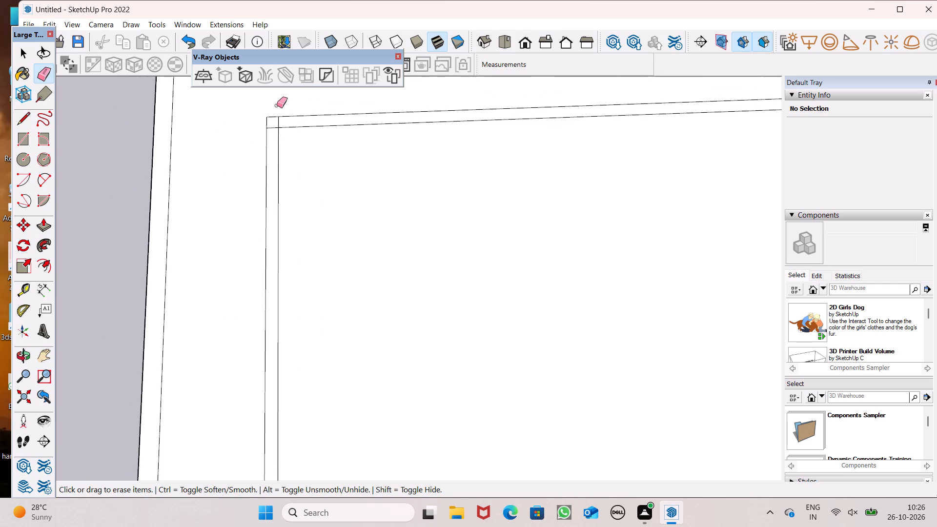
scroll(277, 105, "up", 15)
left_click_drag(276, 180, 263, 205)
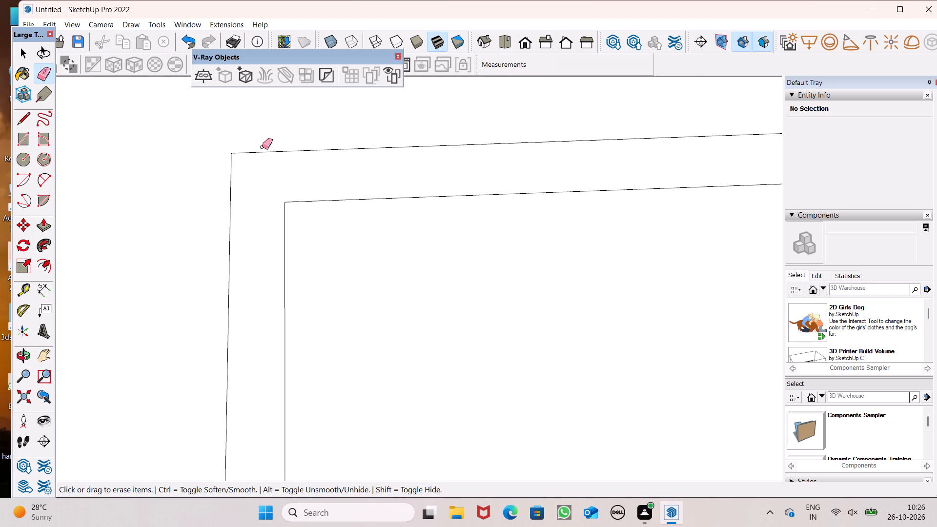
Erase the overlapping line segments at the front wall corner nearest the green axis.
scroll(262, 147, "down", 20)
scroll(262, 147, "down", 13)
scroll(287, 239, "up", 2)
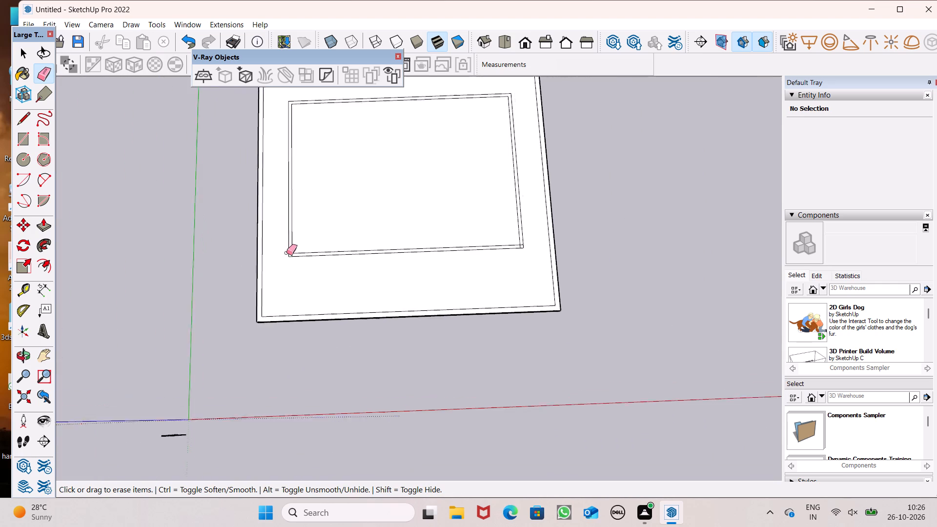
scroll(286, 253, "up", 14)
scroll(311, 223, "up", 7)
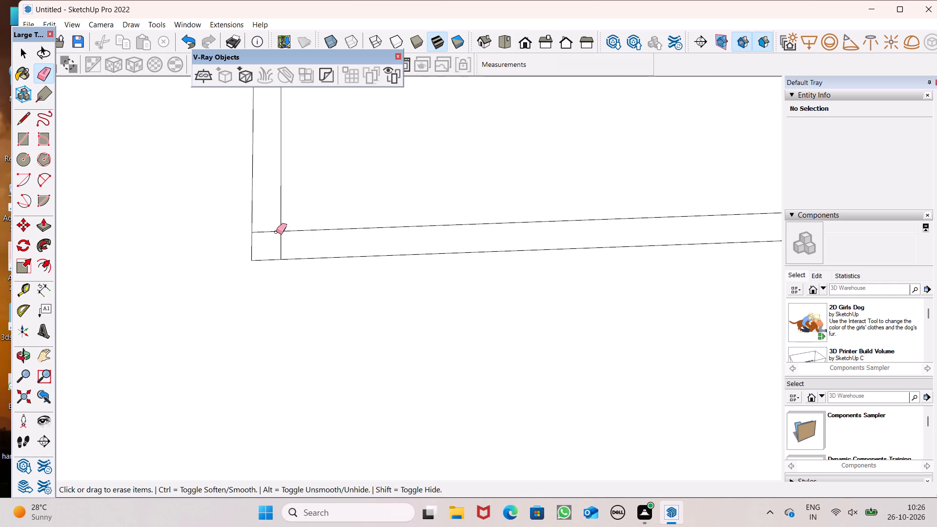
left_click_drag(269, 231, 287, 248)
Erase the overlapping line segments at the front wall corner farthest from the green axis, completing one continuous wall ring.
scroll(301, 221, "down", 13)
scroll(136, 193, "down", 2)
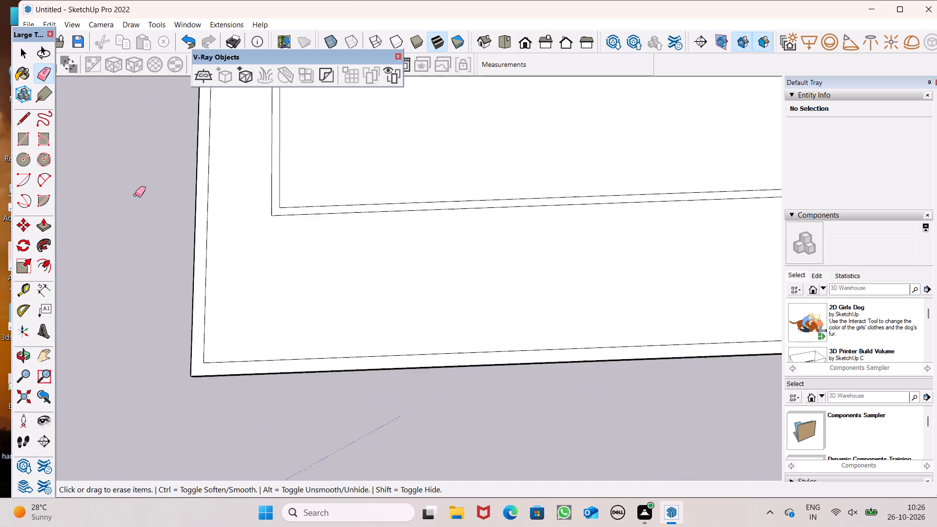
scroll(135, 195, "down", 4)
scroll(0, 341, "down", 5)
scroll(341, 308, "down", 5)
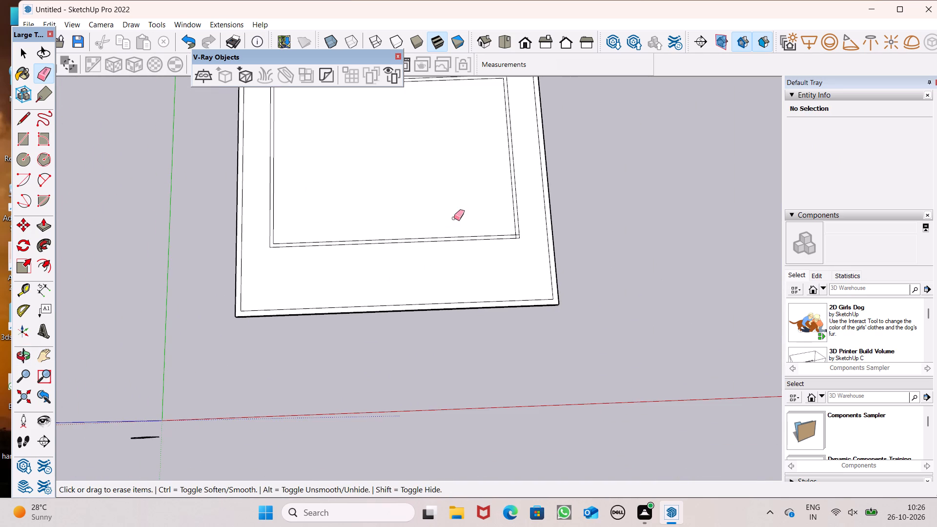
scroll(519, 254, "up", 7)
scroll(538, 216, "up", 4)
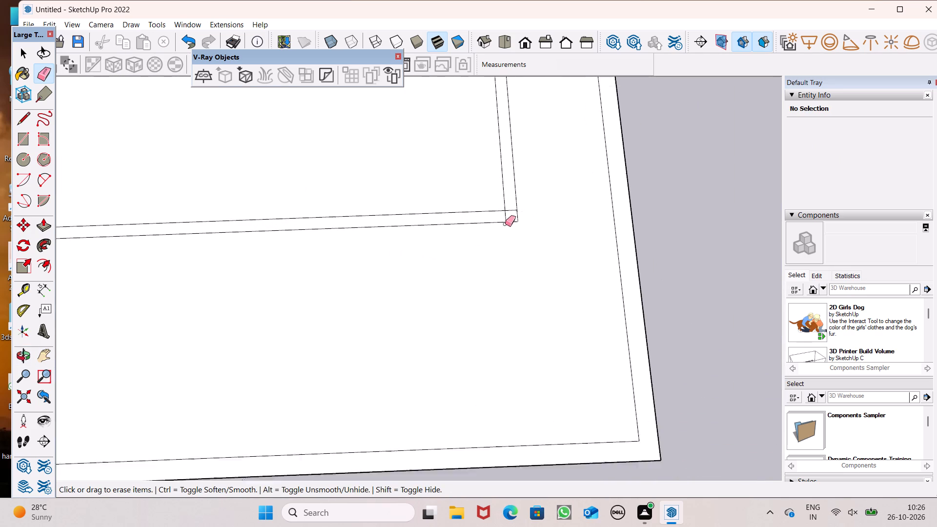
scroll(505, 224, "up", 9)
left_click_drag(515, 189, 499, 213)
scroll(560, 252, "down", 6)
scroll(559, 260, "up", 1)
scroll(559, 260, "down", 7)
key("space")
Push/Pull the 6" wall ring face up 10' from the slab.
scroll(481, 391, "down", 5)
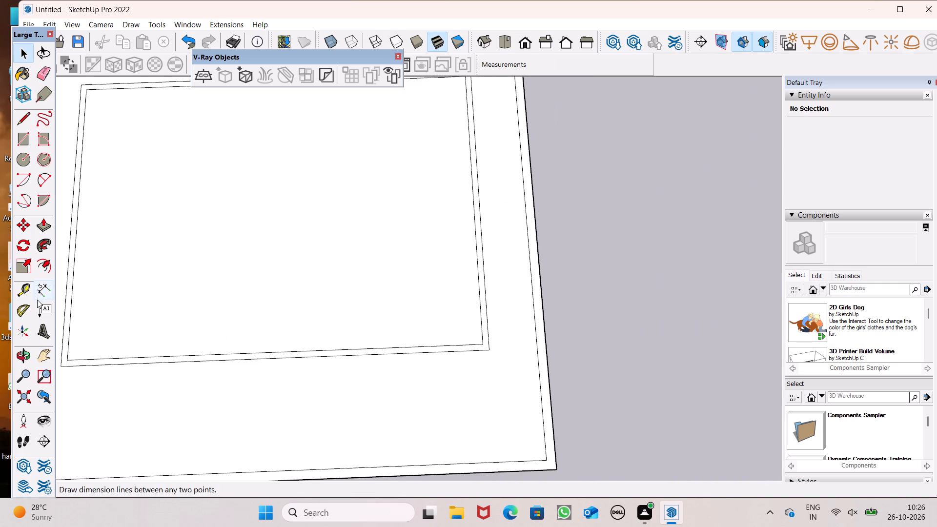
left_click(26, 292)
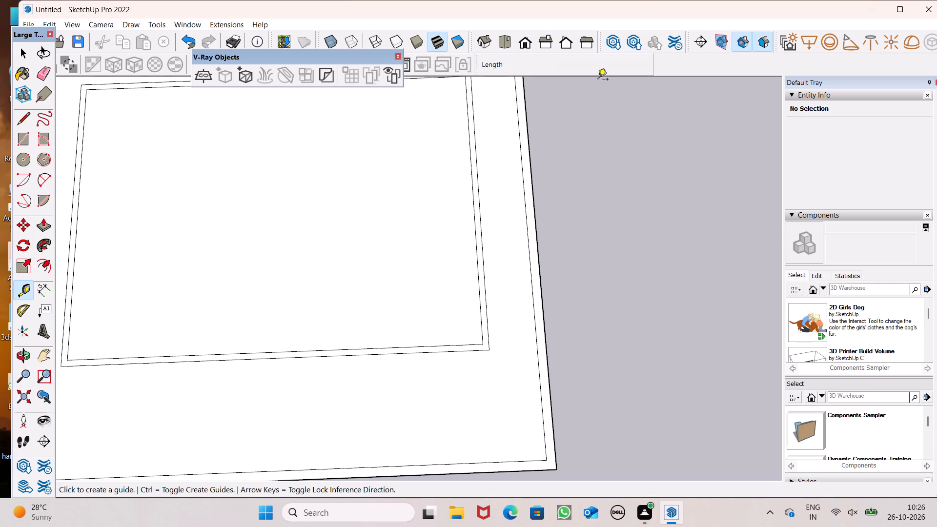
scroll(551, 174, "down", 5)
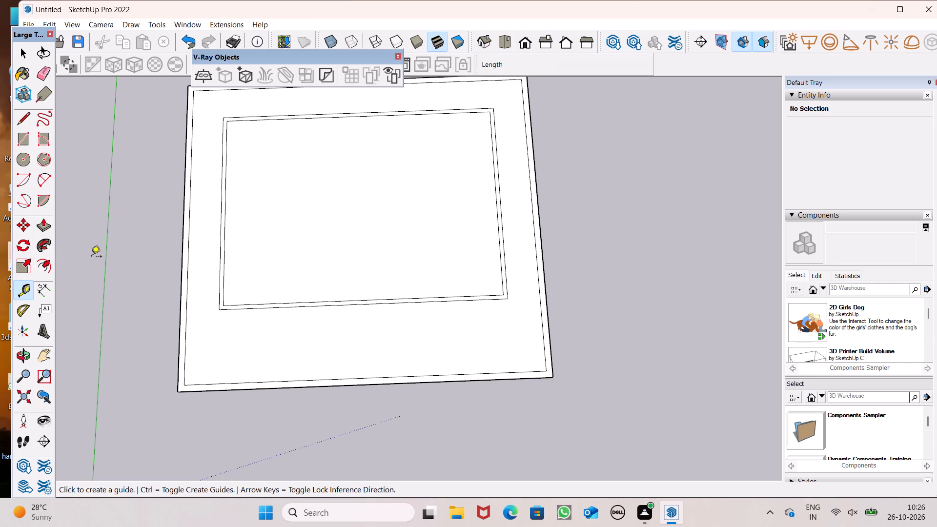
left_click(44, 230)
scroll(345, 278, "up", 1)
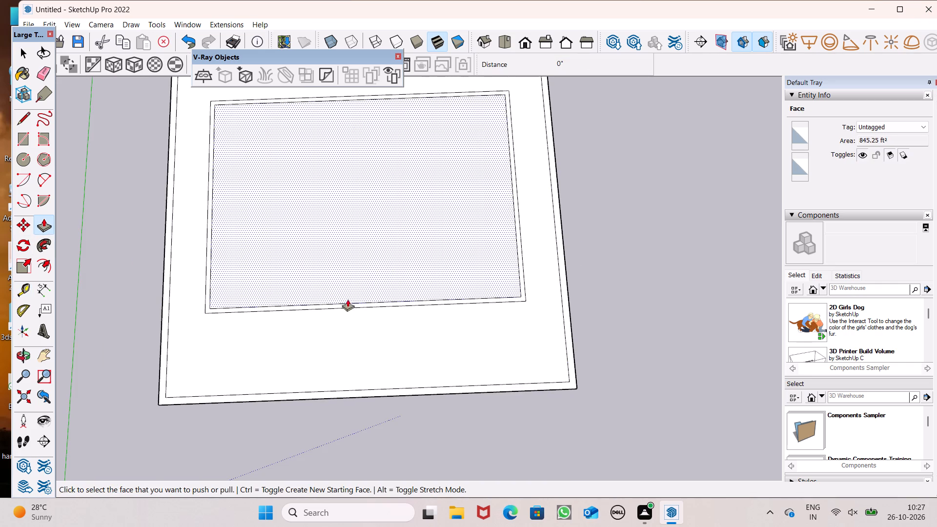
left_click_drag(206, 306, 202, 280)
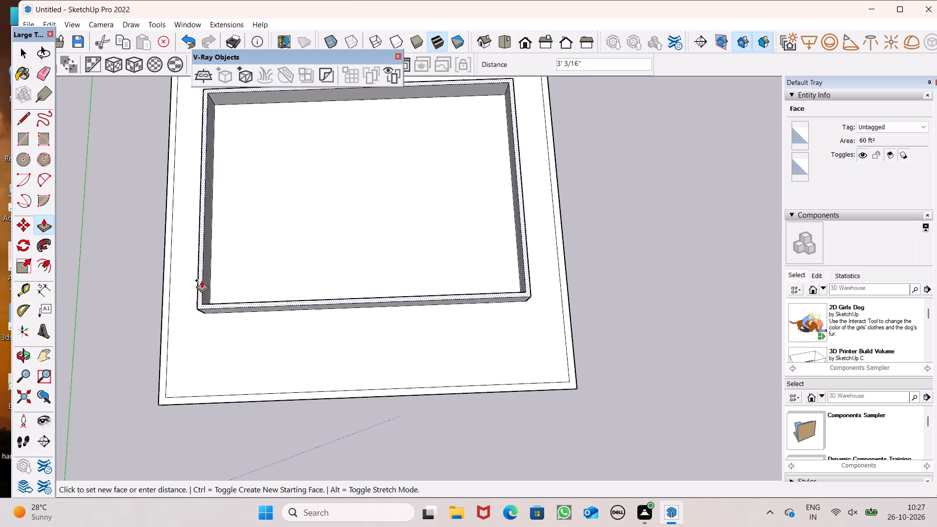
left_click_drag(202, 280, 183, 253)
type("10'")
key("Return")
Push/Pull the top face of the wall ring up another 2' as a new section with its own starting face.
scroll(207, 290, "down", 2)
middle_click_drag(261, 329, 287, 104)
scroll(285, 113, "up", 1)
scroll(301, 290, "down", 2)
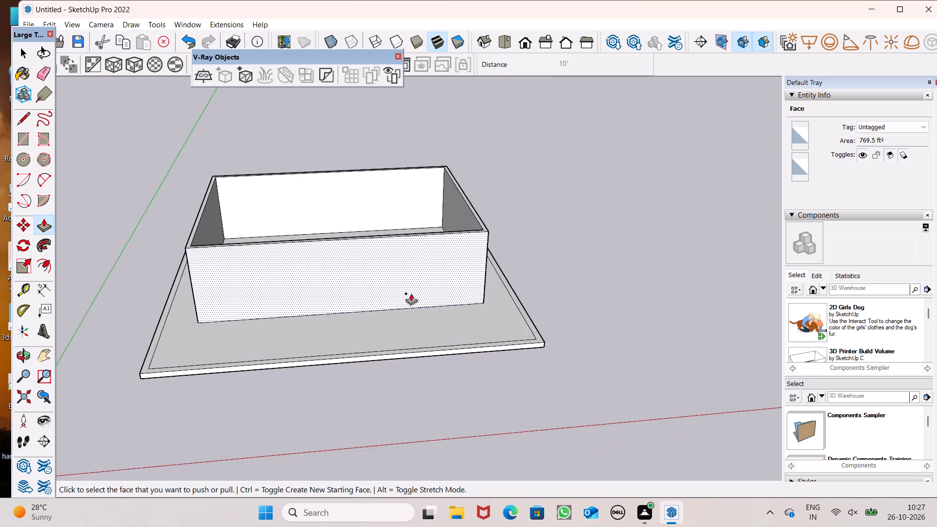
scroll(413, 291, "up", 1)
middle_click_drag(414, 291, 412, 312)
scroll(393, 236, "up", 3)
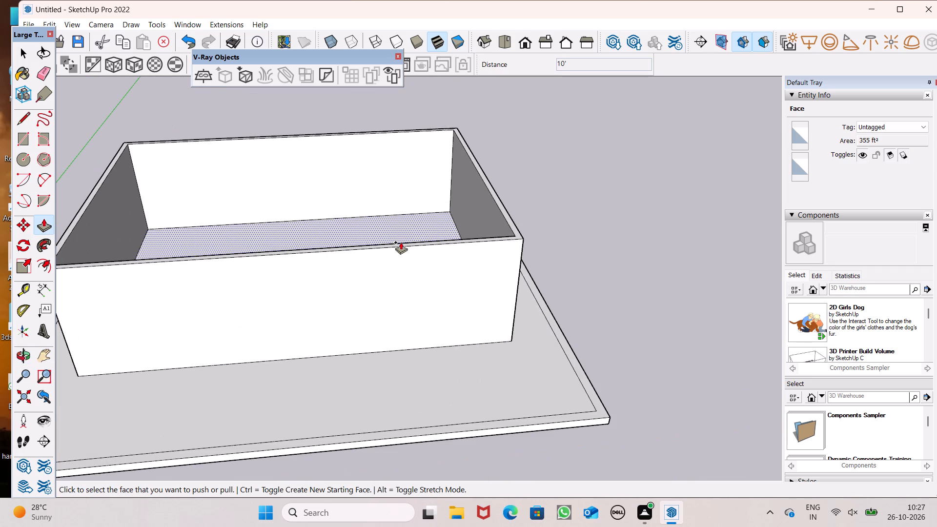
scroll(401, 242, "up", 1)
scroll(410, 244, "down", 1)
middle_click_drag(443, 259, 411, 389)
scroll(417, 402, "up", 1)
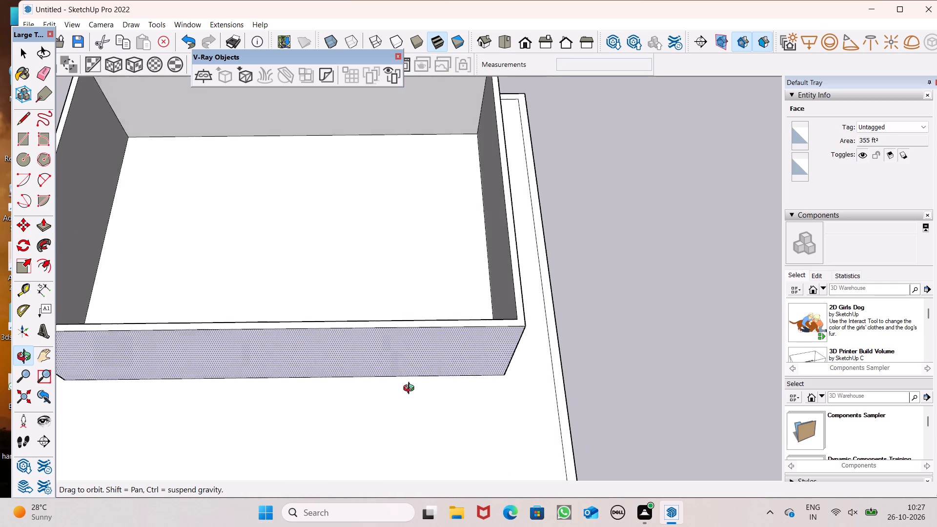
middle_click_drag(411, 389, 405, 380)
scroll(430, 320, "up", 1)
scroll(430, 320, "down", 1)
scroll(356, 255, "down", 2)
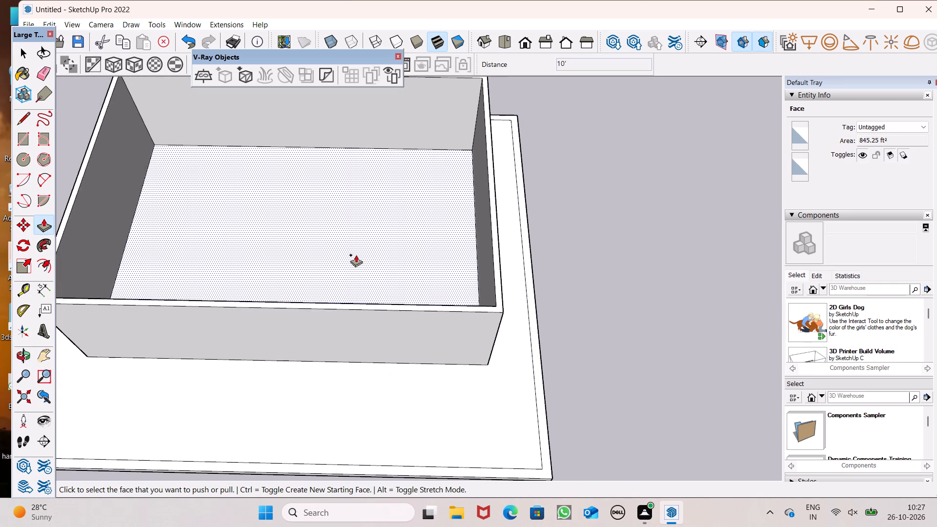
scroll(74, 285, "up", 4)
left_click_drag(75, 288, 76, 283)
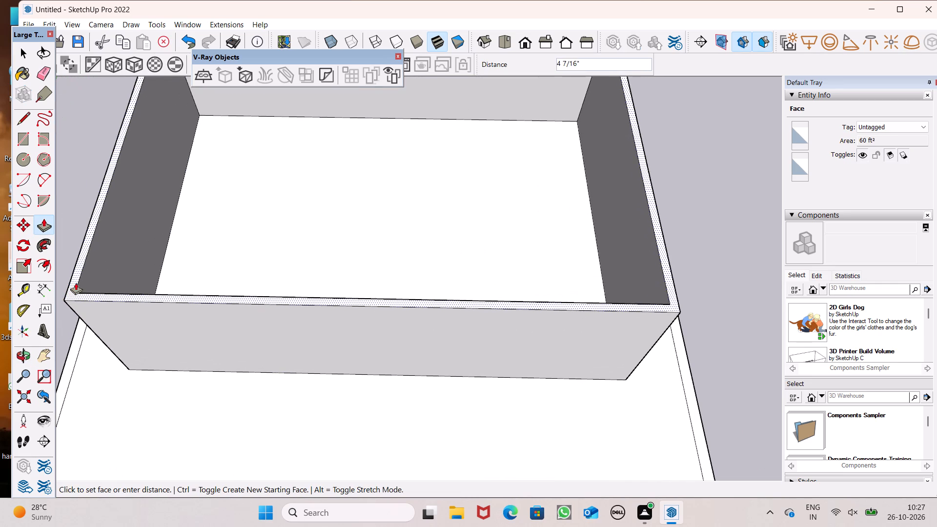
left_click_drag(76, 283, 76, 268)
key("2")
key("apostrophe")
key("Return")
Push/Pull the top face of the wall ring up a further 3' as a new section with its own starting face.
scroll(114, 279, "down", 4)
middle_click_drag(256, 294, 294, 189)
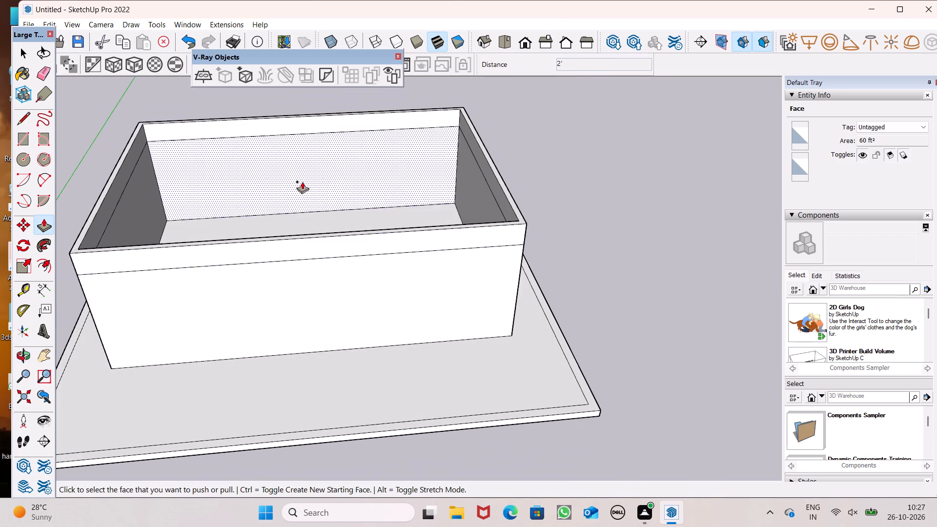
scroll(585, 291, "down", 1)
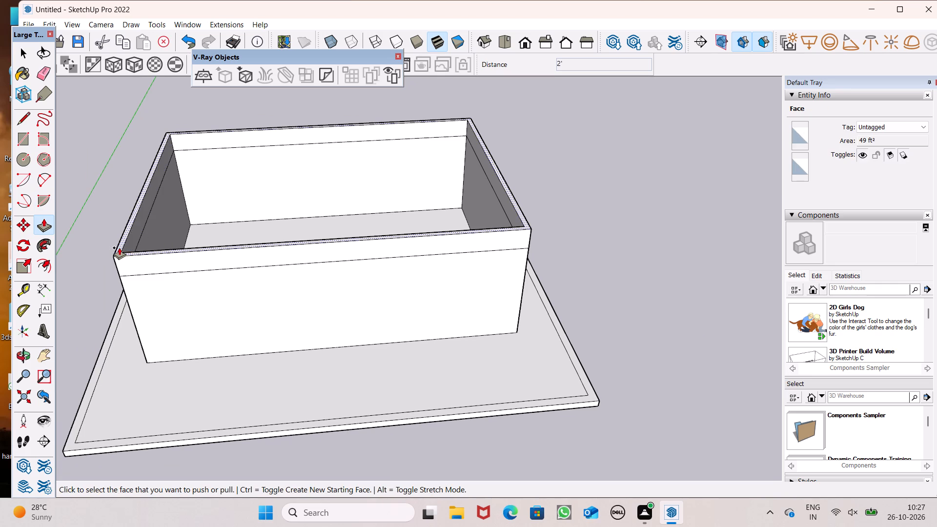
left_click_drag(119, 247, 123, 215)
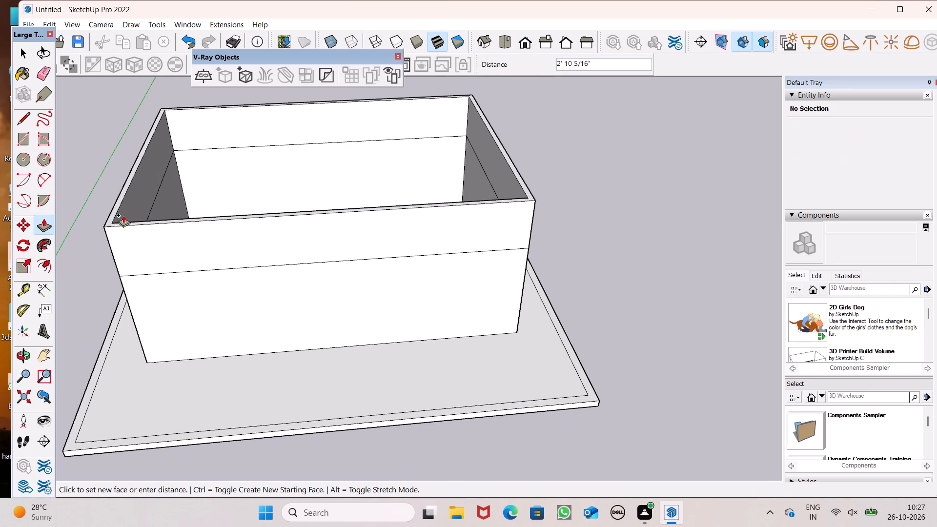
left_click_drag(123, 215, 129, 212)
key("3")
key("apostrophe")
key("Return")
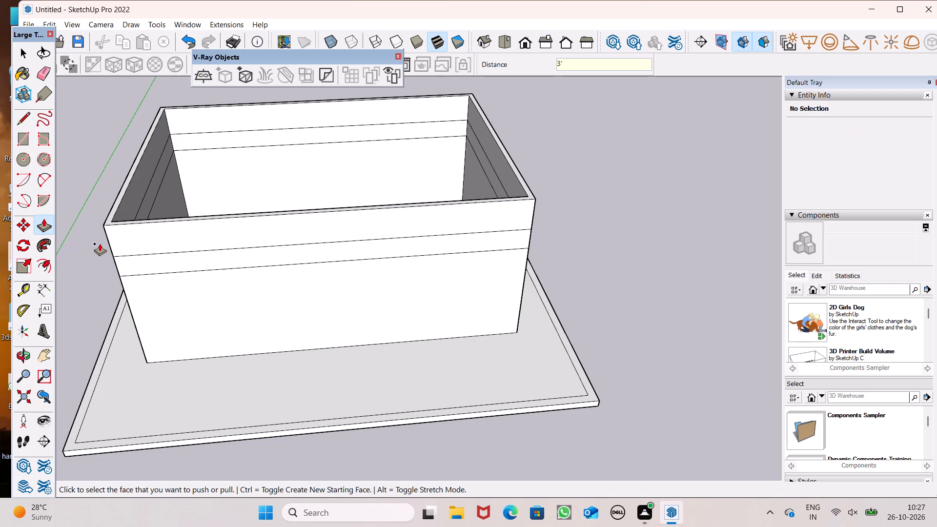
Undo the 3' top section and Push/Pull the wall ring's top face up 4' as a new section instead.
key("ctrl+z")
left_click_drag(122, 247, 119, 224)
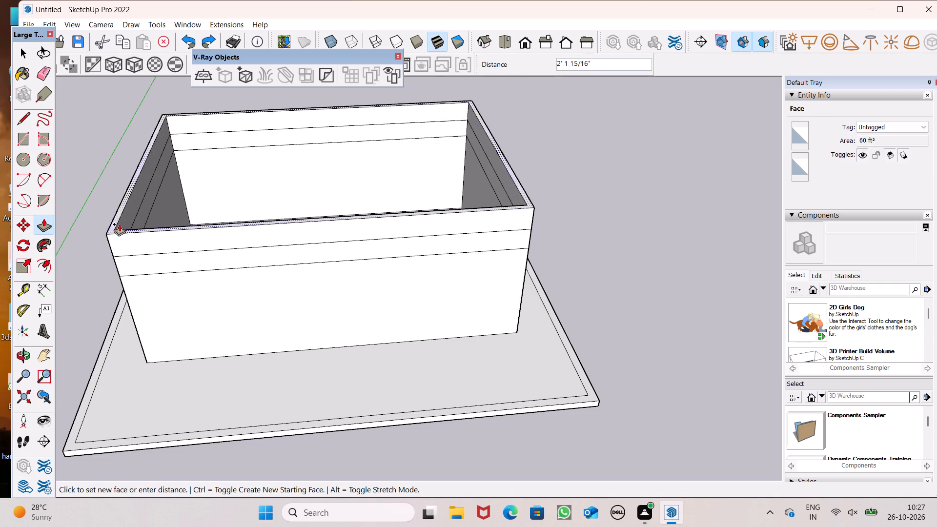
left_click_drag(119, 224, 119, 213)
type("4'")
key("Return")
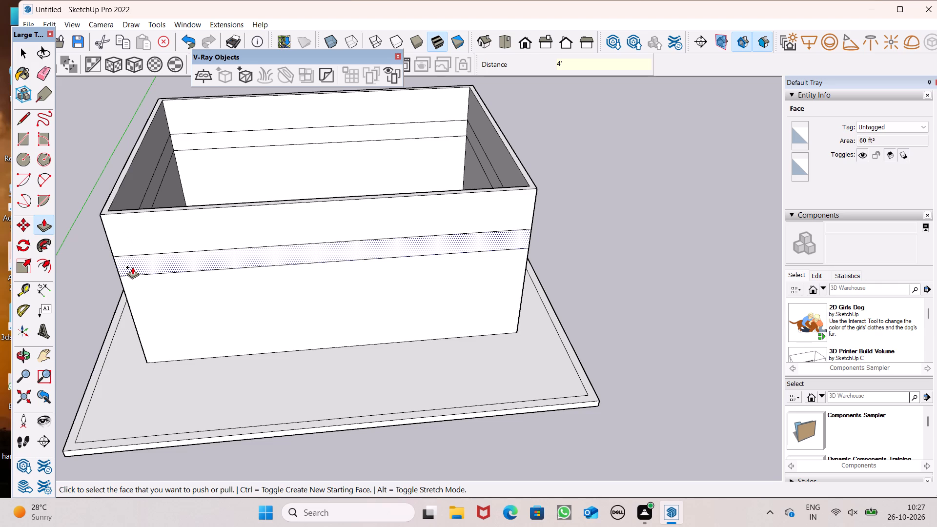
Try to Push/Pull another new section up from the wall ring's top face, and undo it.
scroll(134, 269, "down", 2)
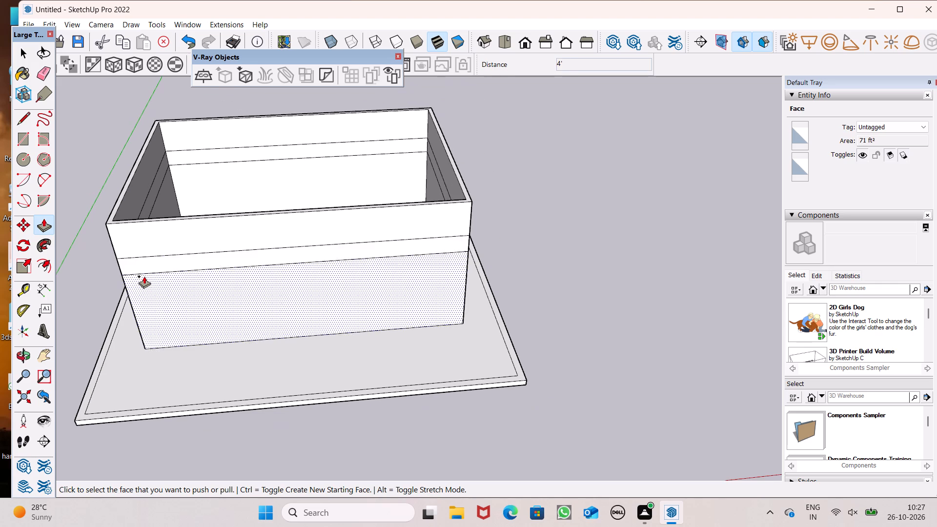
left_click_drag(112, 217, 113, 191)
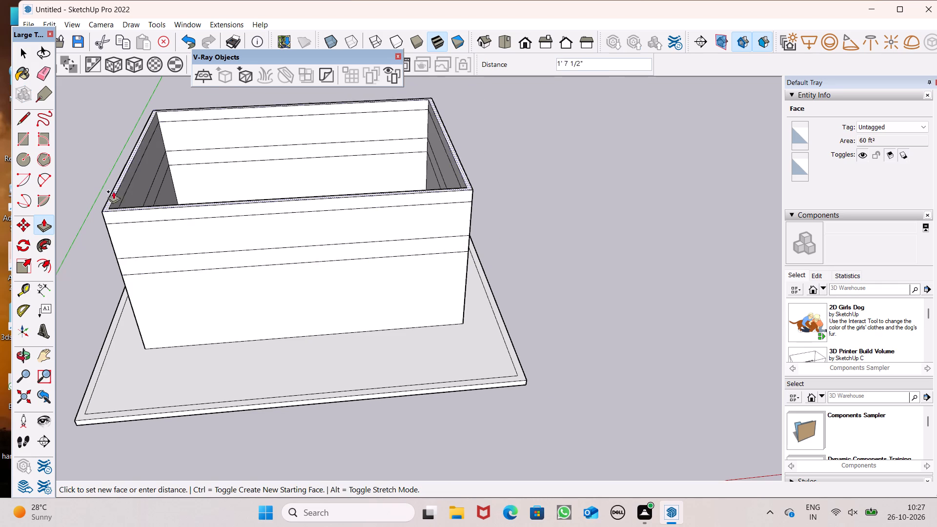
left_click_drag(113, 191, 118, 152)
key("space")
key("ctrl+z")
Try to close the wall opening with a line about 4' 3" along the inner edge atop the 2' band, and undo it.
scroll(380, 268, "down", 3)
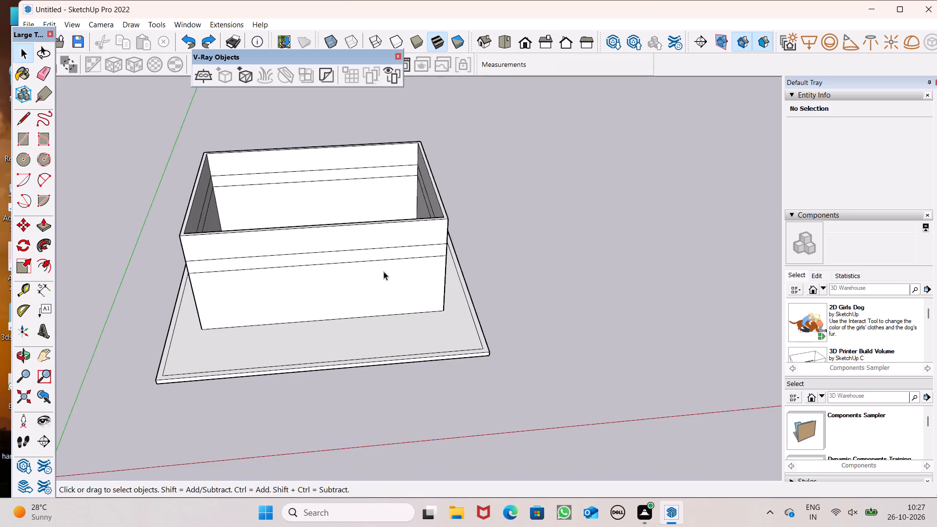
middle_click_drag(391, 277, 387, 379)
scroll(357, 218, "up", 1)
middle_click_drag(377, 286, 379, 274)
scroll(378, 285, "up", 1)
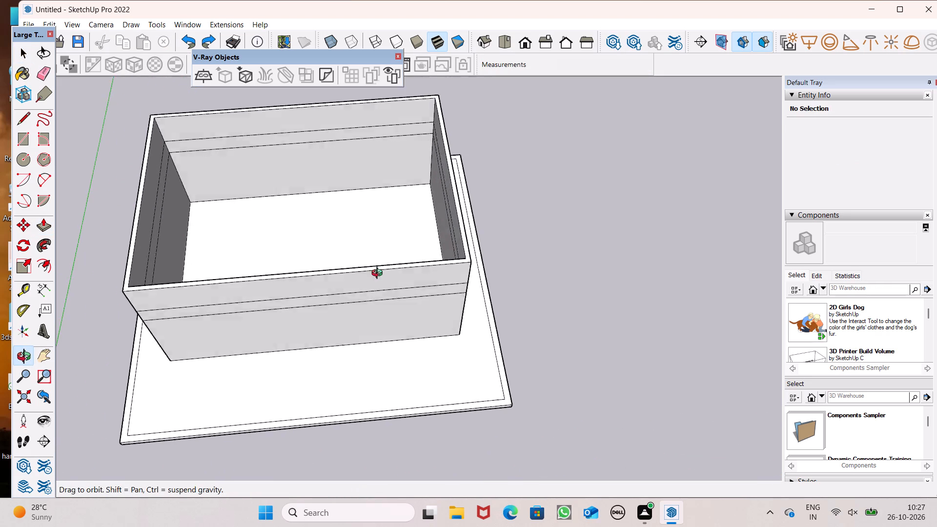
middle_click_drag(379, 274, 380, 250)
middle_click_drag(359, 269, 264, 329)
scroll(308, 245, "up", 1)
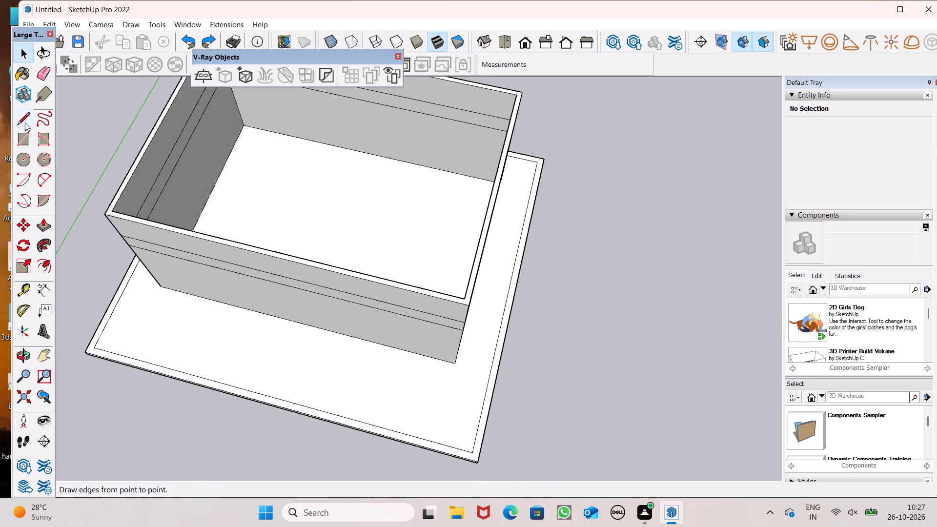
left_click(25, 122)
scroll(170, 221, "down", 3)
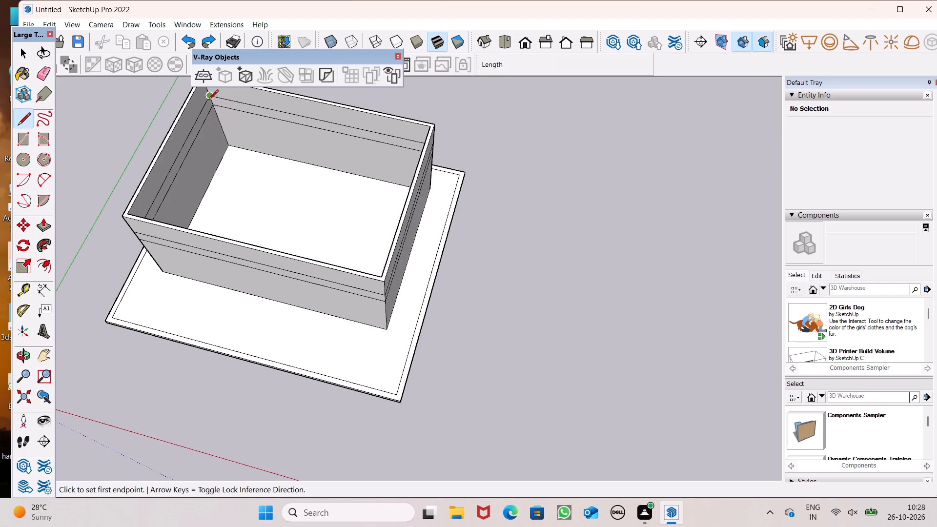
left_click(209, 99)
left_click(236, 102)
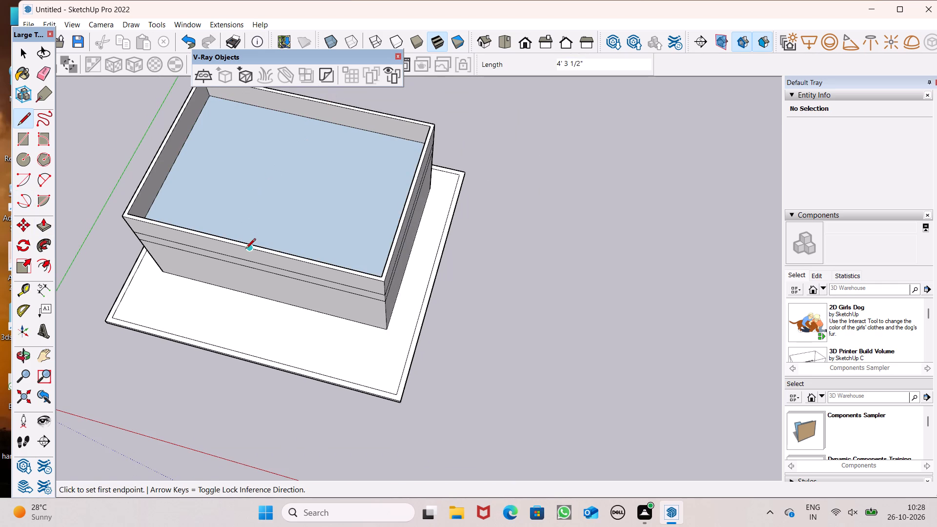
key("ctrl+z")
Draw a line about 5' 7" along the wall ring's top inner edge to cap the opening with a roof face.
left_click(285, 92)
left_click(321, 105)
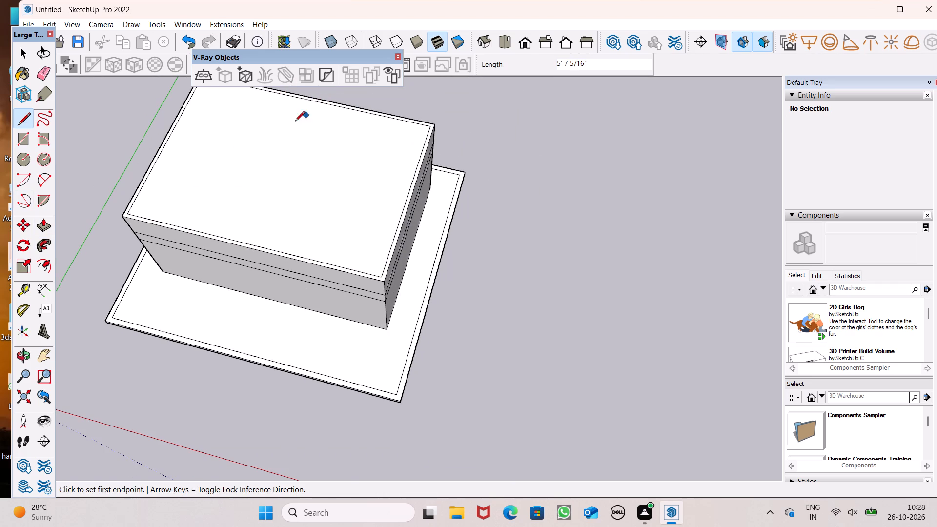
Push/Pull the roof face inside the wall ring by 6".
left_click(45, 228)
left_click(297, 231, "ctrl")
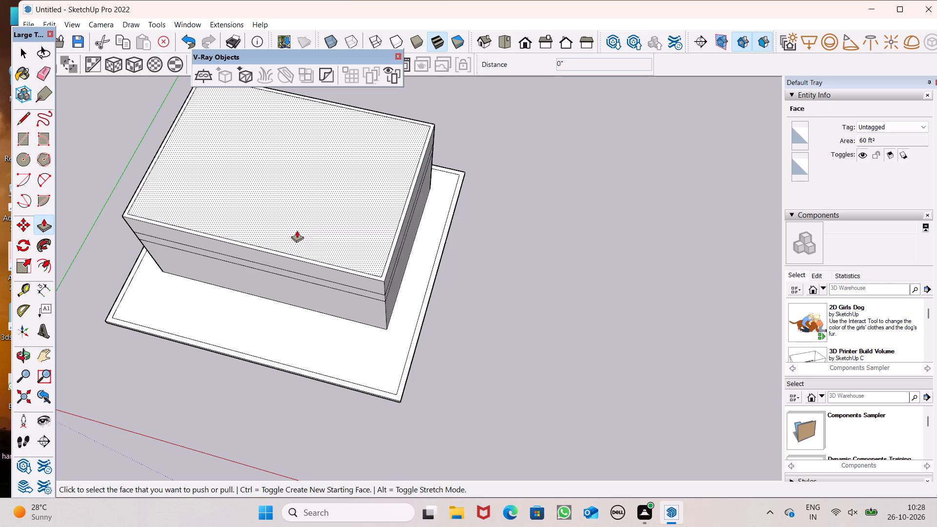
type("6\"")
key("Return")
Inspect the capped wall block and base slab from several angles.
scroll(299, 235, "down", 2)
middle_click_drag(322, 265, 396, 163)
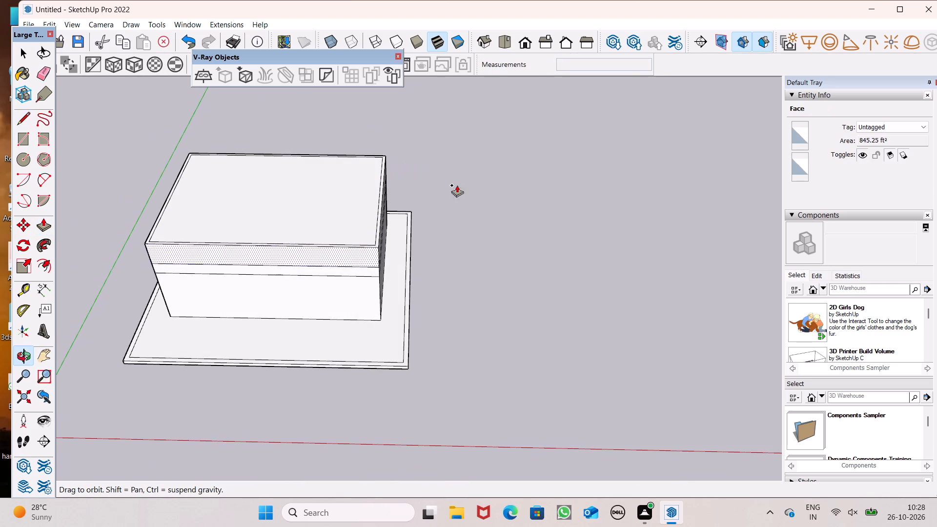
scroll(519, 244, "up", 1)
middle_click_drag(531, 244, 575, 173)
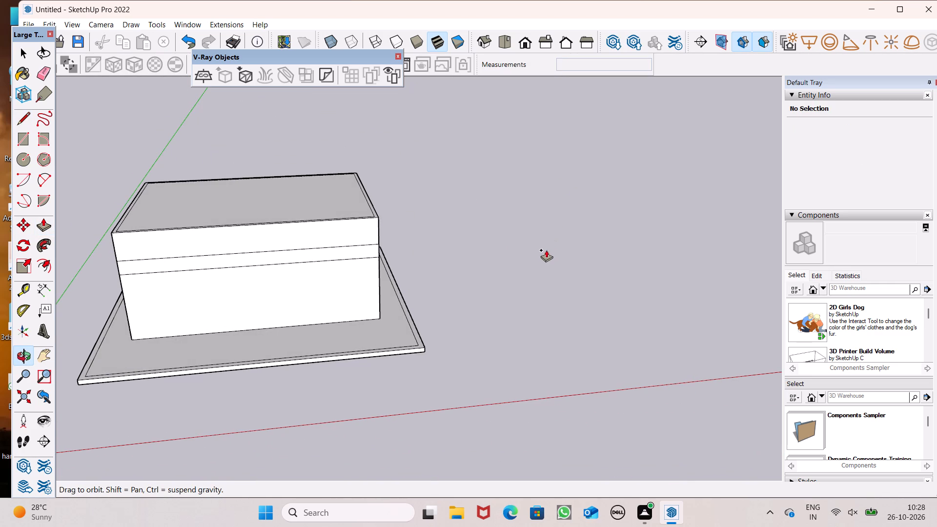
middle_click_drag(530, 277, 507, 316)
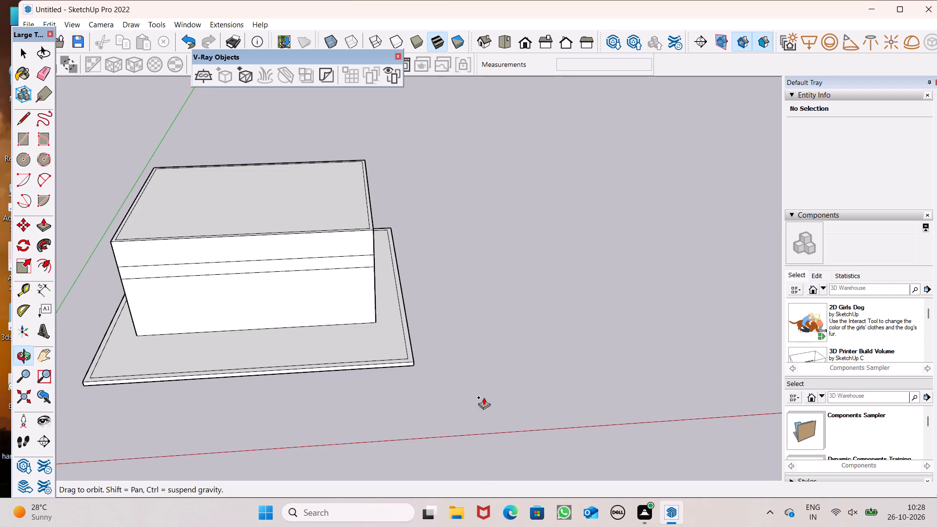
scroll(484, 397, "up", 1)
scroll(530, 201, "down", 3)
scroll(541, 226, "up", 1)
middle_click_drag(542, 226, 464, 420)
middle_click_drag(510, 336, 592, 65)
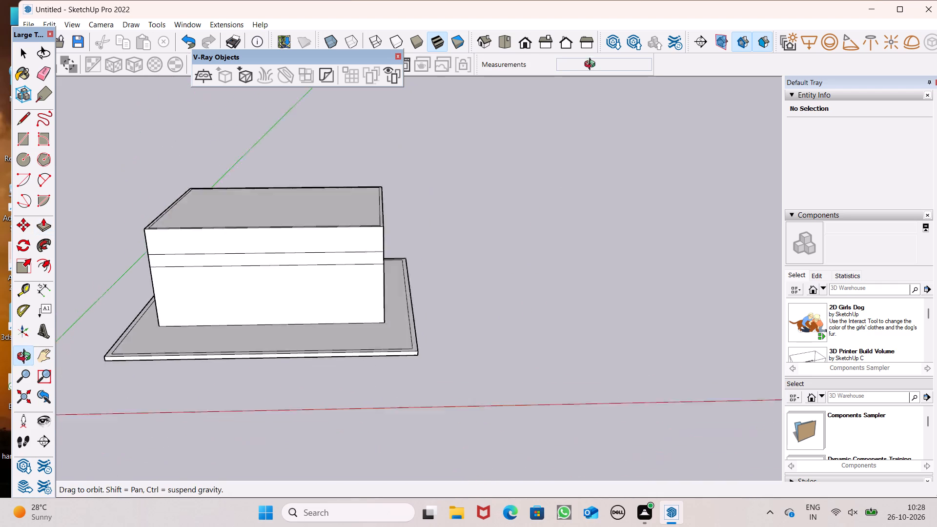
middle_click_drag(592, 65, 611, 42)
scroll(610, 43, "up", 1)
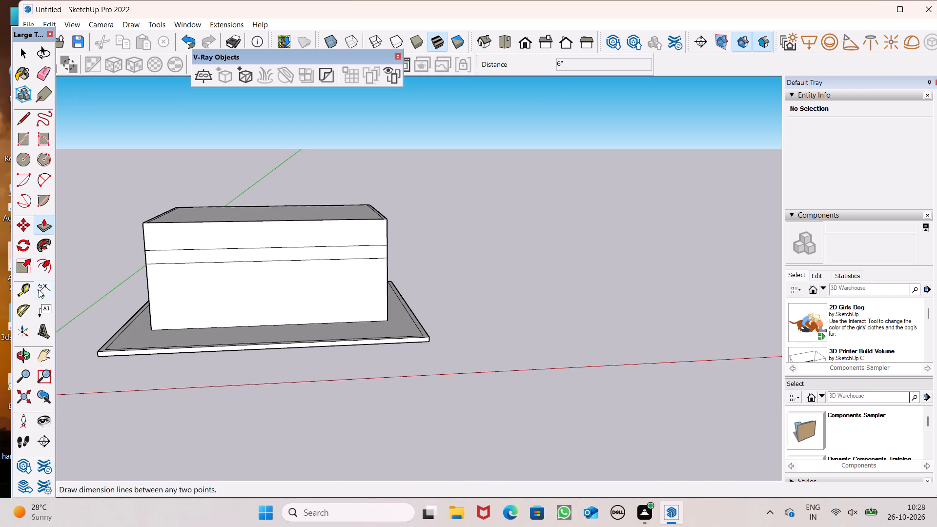
Measure the front wall's height from its top corner down to the slab with the Dimension tool, without placing a dimension.
left_click(45, 284)
left_click(142, 227)
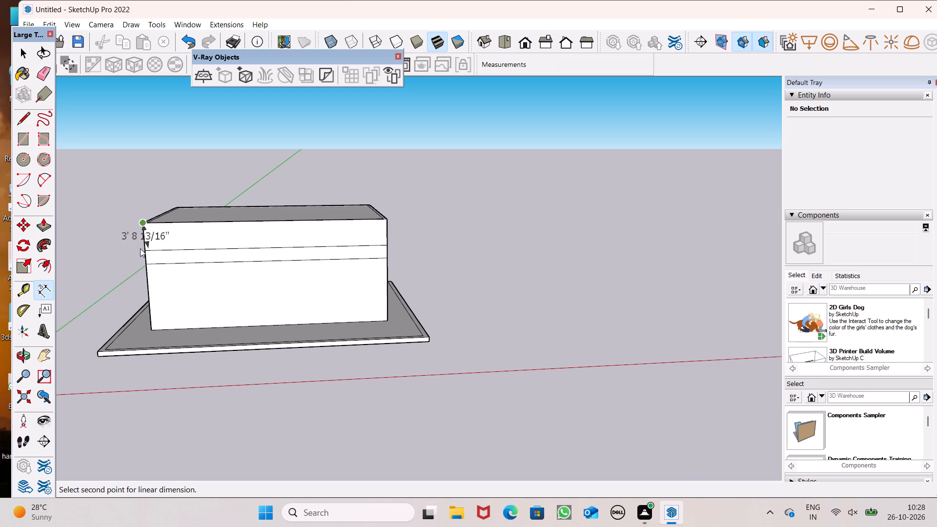
scroll(140, 248, "up", 17)
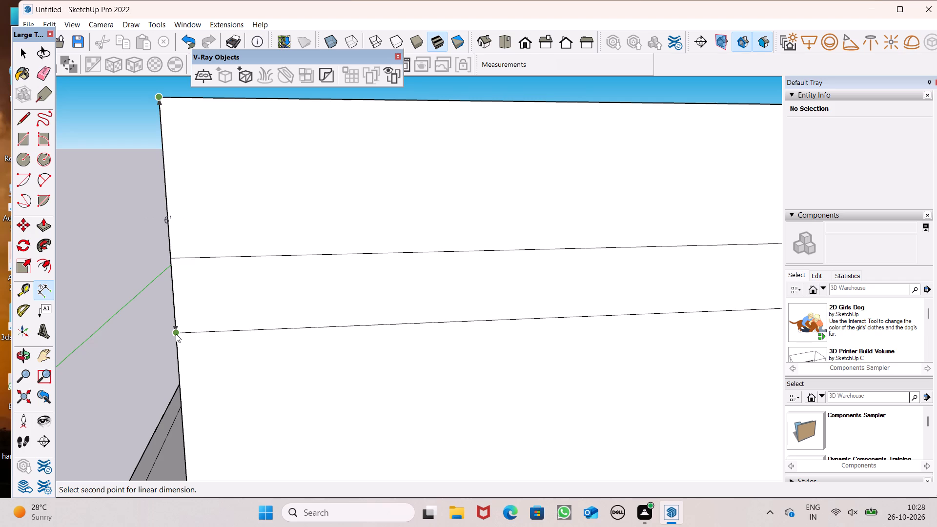
scroll(234, 272, "down", 8)
left_click_drag(214, 426, 214, 438)
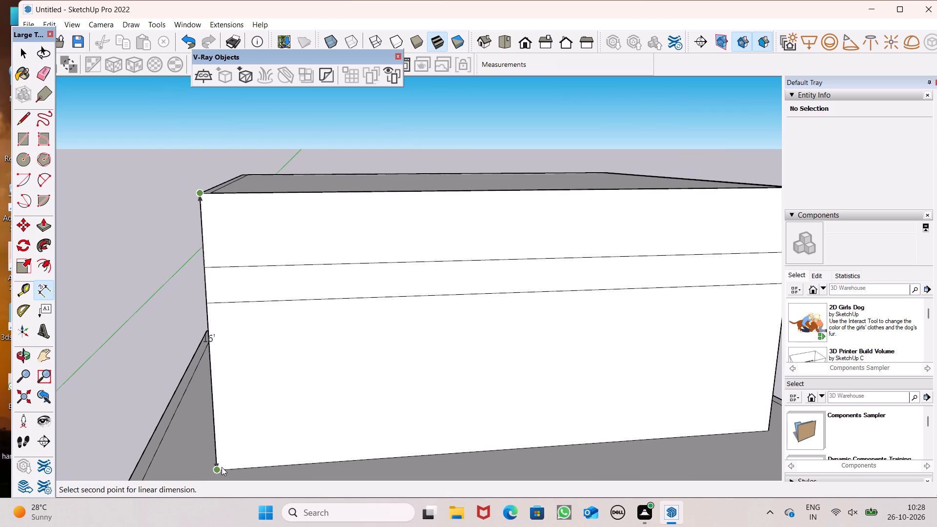
key("space")
Place a guide across the middle of the roof, about 17' from and parallel to the inner side edge nearest the green axis.
scroll(97, 289, "down", 4)
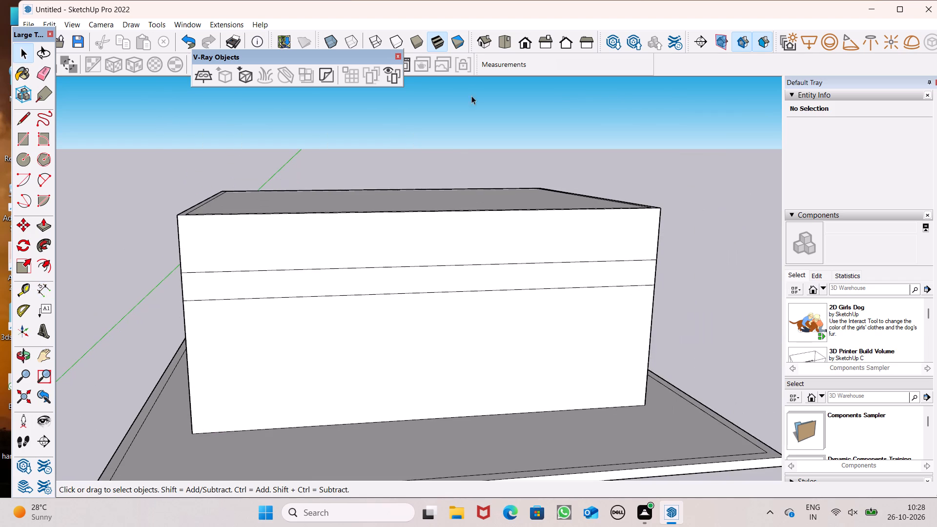
scroll(452, 156, "down", 2)
middle_click_drag(442, 351, 417, 422)
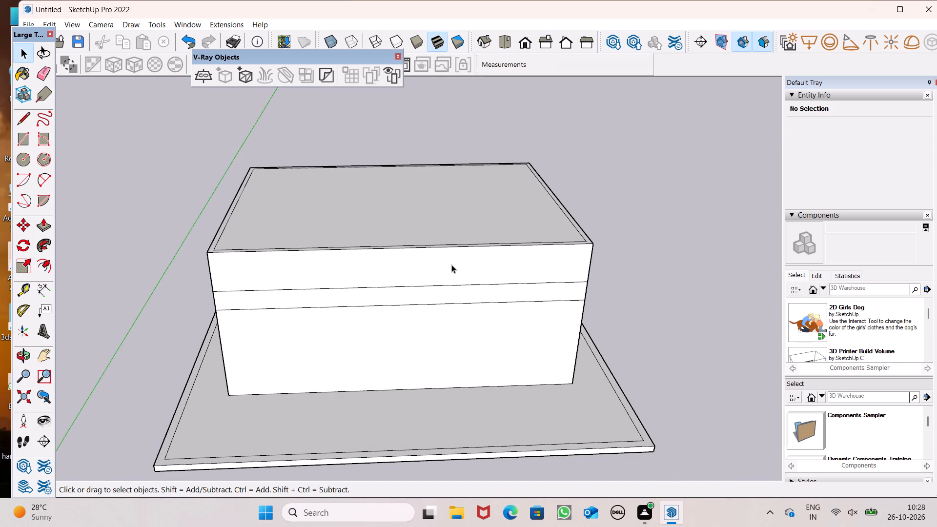
scroll(441, 303, "down", 2)
middle_click_drag(430, 322, 433, 462)
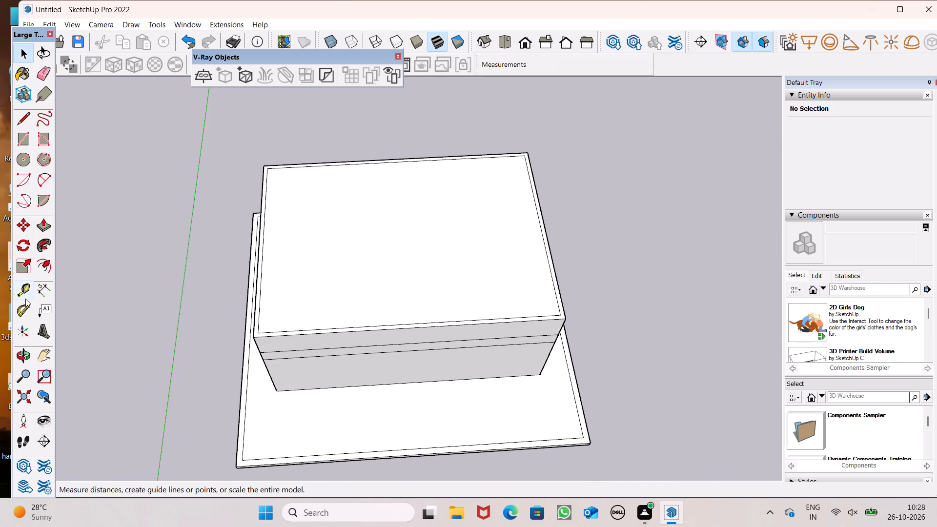
left_click(25, 296)
scroll(548, 239, "up", 1)
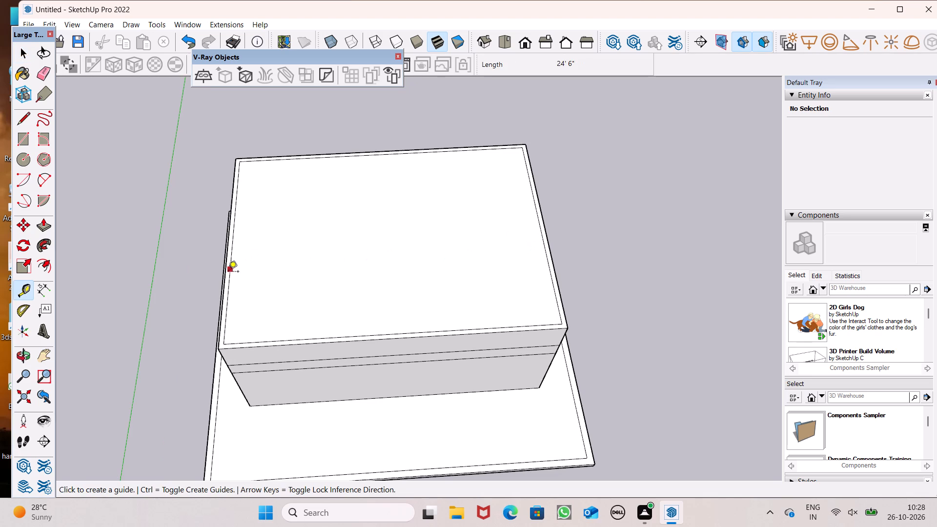
left_click(230, 274)
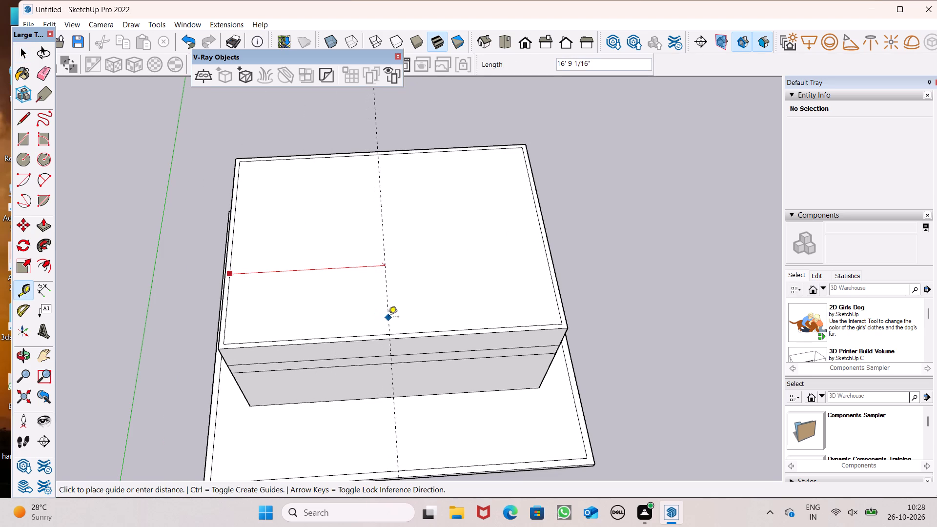
scroll(391, 318, "down", 2)
middle_click_drag(422, 332, 405, 352)
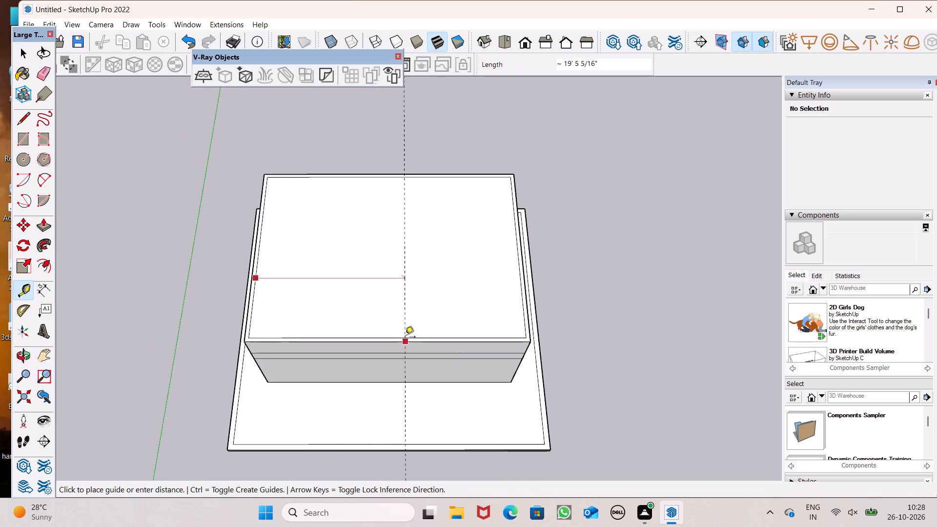
scroll(402, 329, "up", 4)
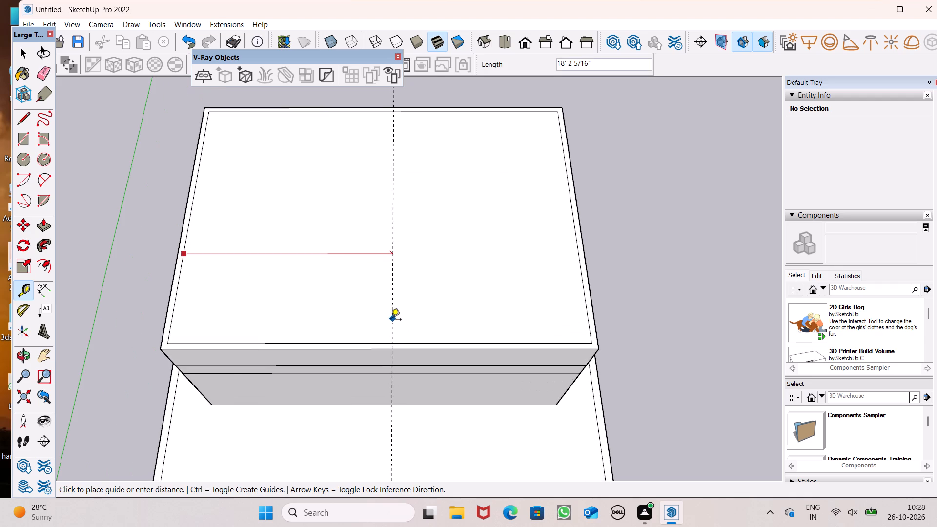
scroll(384, 327, "up", 1)
middle_click_drag(384, 327, 373, 334)
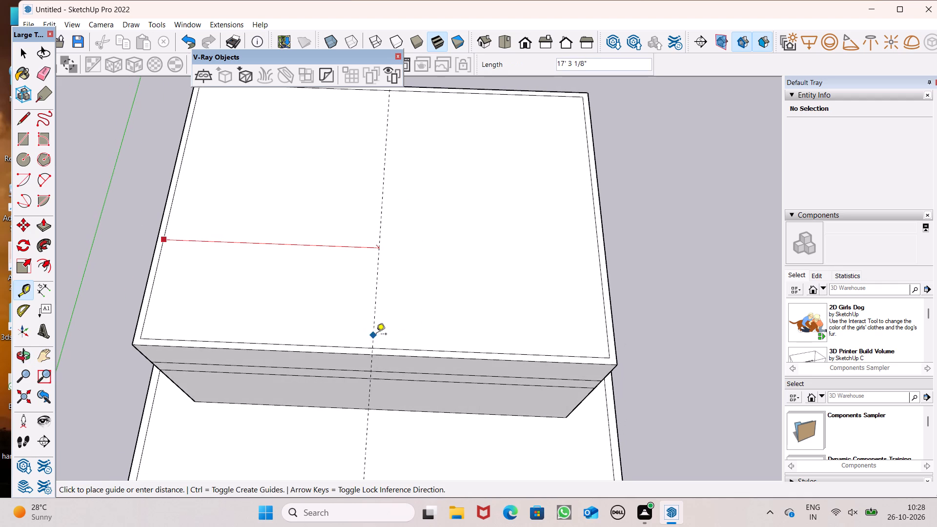
left_click(379, 332)
Push/Pull the front face of the 2' band outward about 4' to form a projecting ledge.
scroll(379, 332, "down", 1)
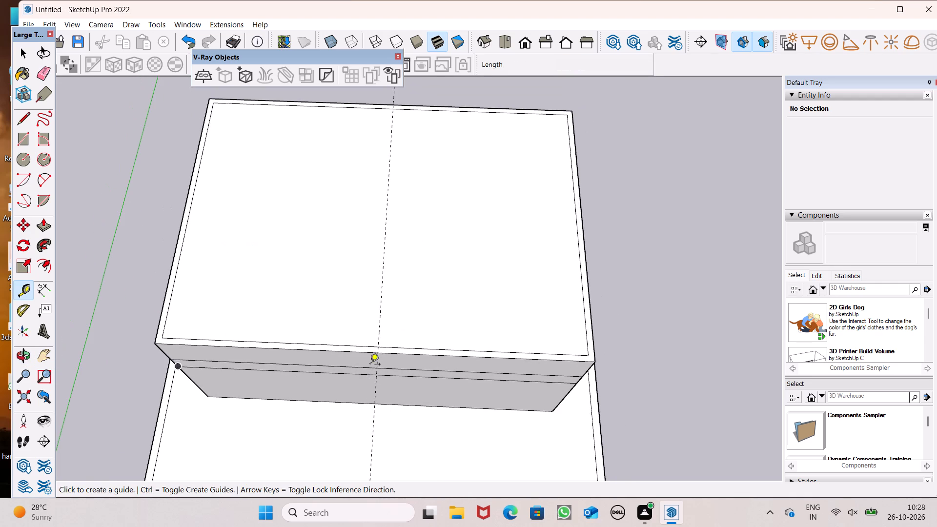
middle_click_drag(370, 365, 361, 174)
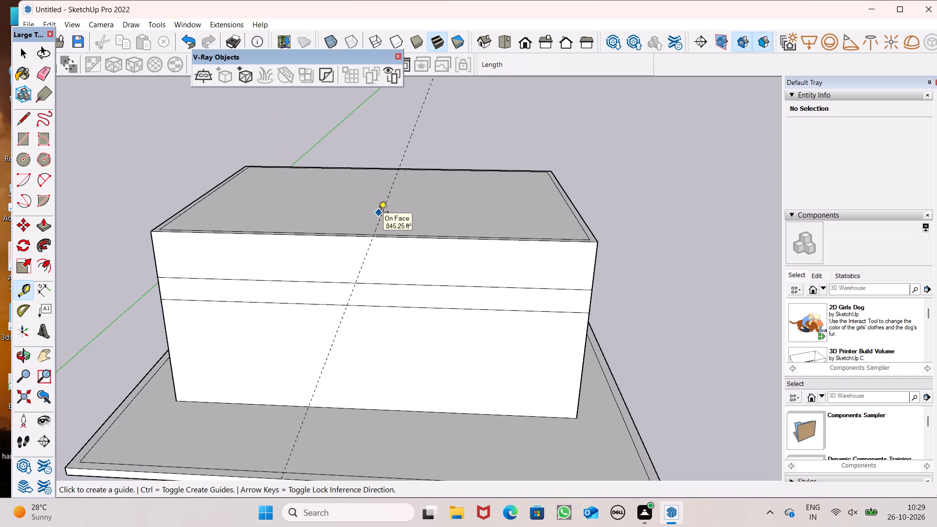
scroll(460, 264, "down", 3)
scroll(487, 269, "up", 2)
middle_click_drag(487, 268, 299, 206)
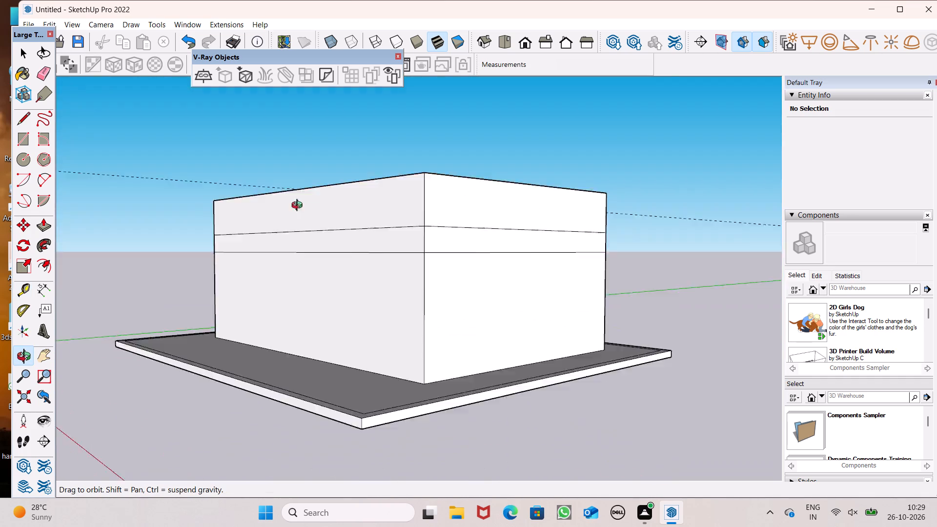
middle_click_drag(299, 206, 543, 280)
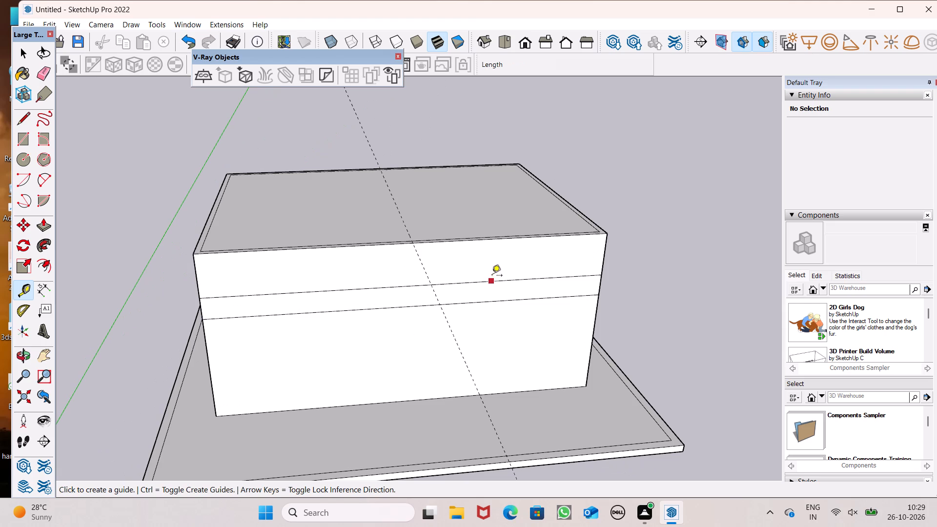
left_click(48, 225)
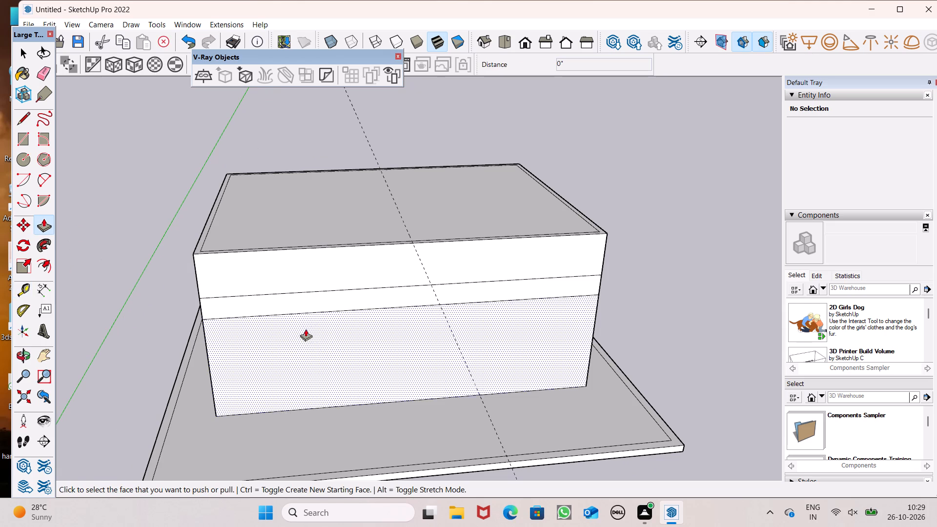
left_click_drag(305, 302, 297, 324)
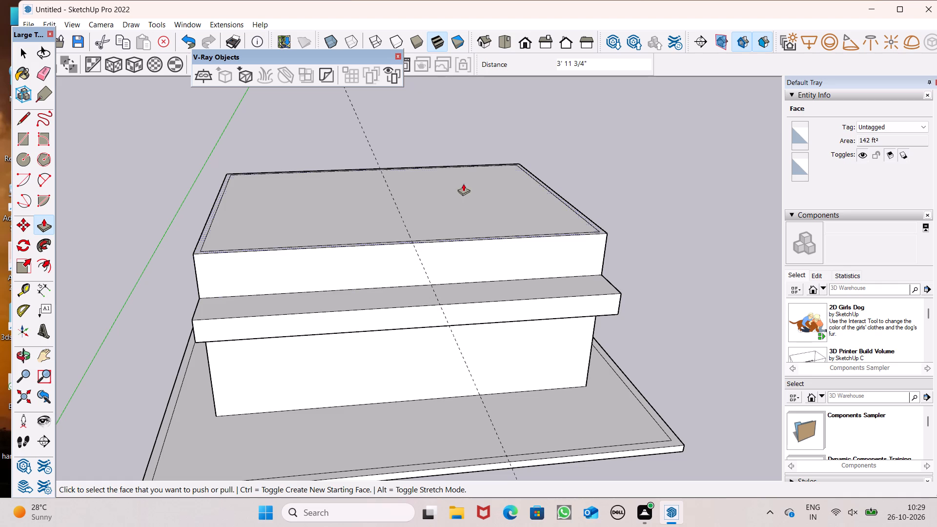
scroll(443, 300, "down", 1)
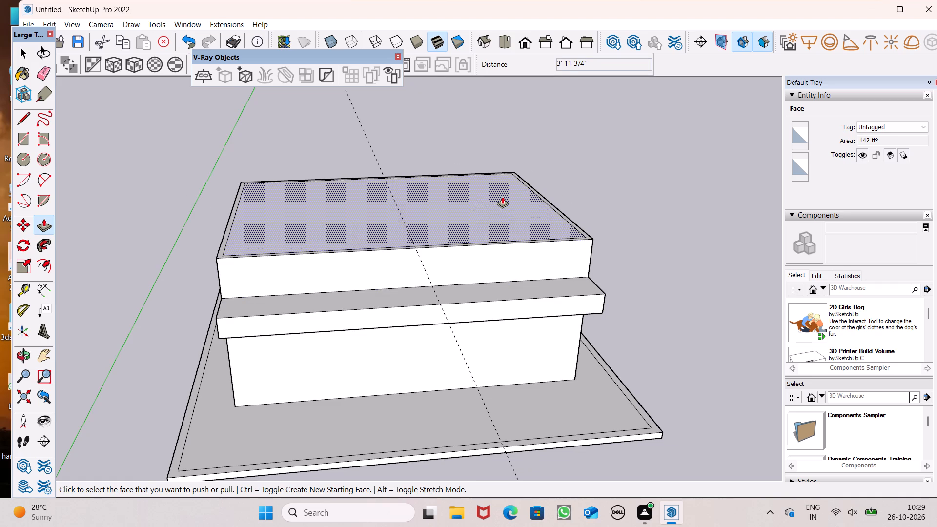
key("space")
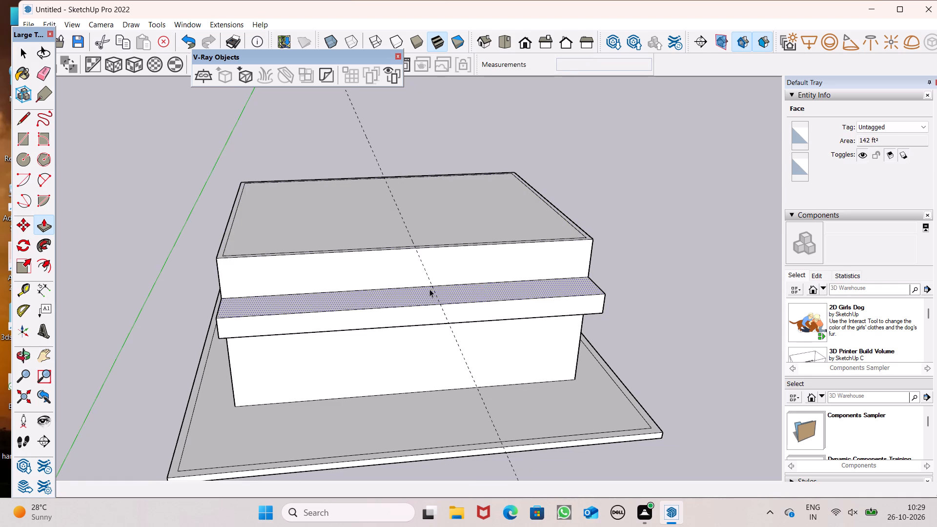
Undo the front ledge extrusion and the guide across the middle of the roof.
middle_click_drag(478, 295, 407, 526)
middle_click_drag(509, 359, 552, 370)
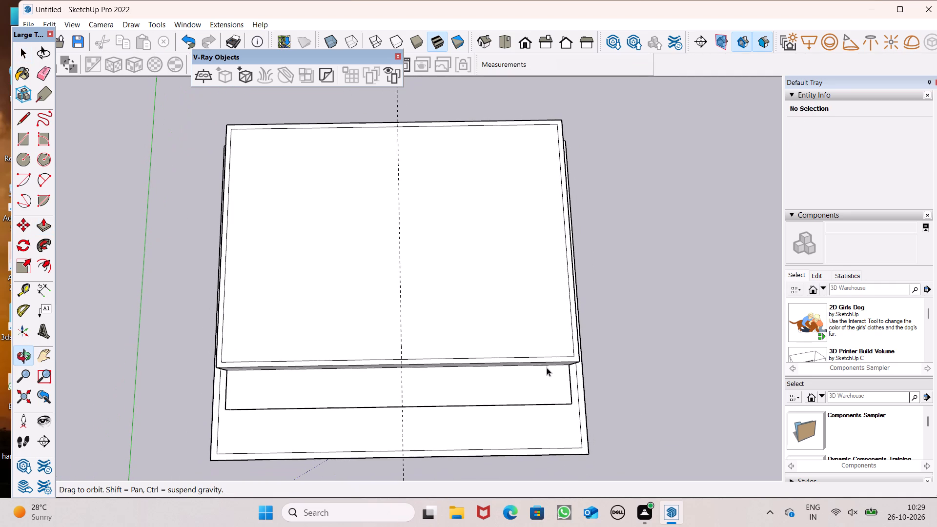
key("ctrl+z")
key("ctrl+z")
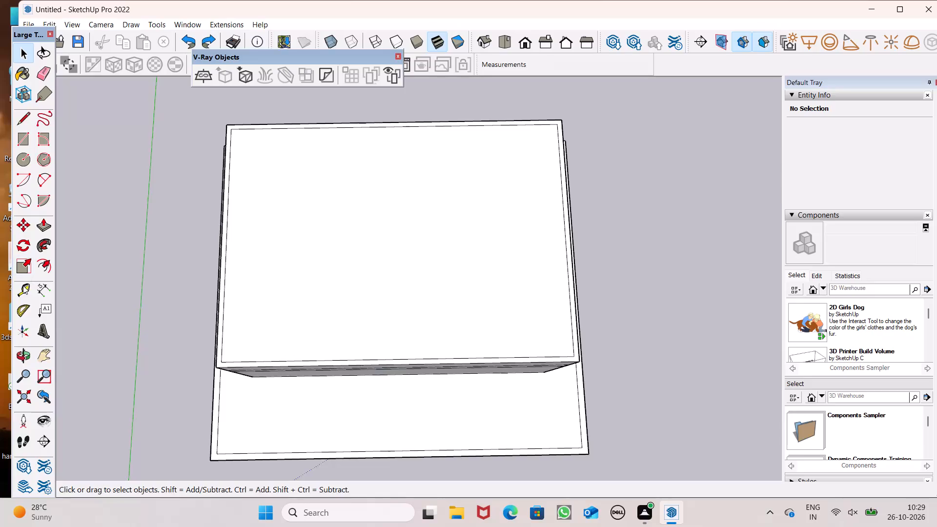
Place a guide about 18' from the roof's inner side edge nearest the green axis, plus a parallel guide 6" back toward that edge.
left_click(23, 285)
left_click(224, 275)
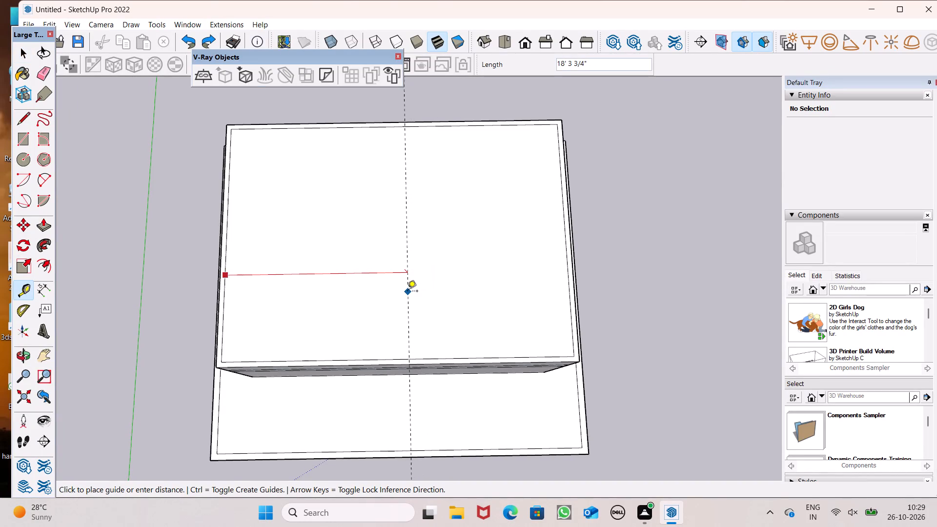
left_click(407, 292)
left_click(406, 293)
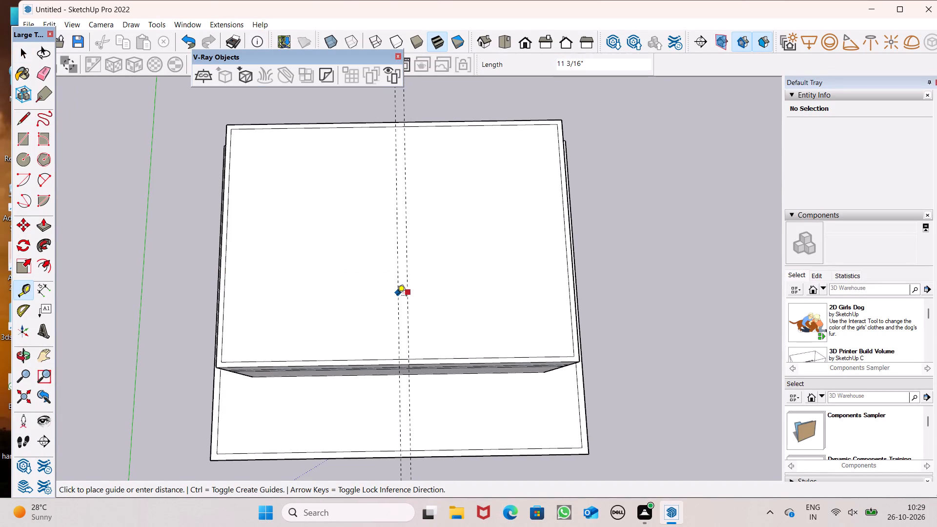
type("6\"")
key("Return")
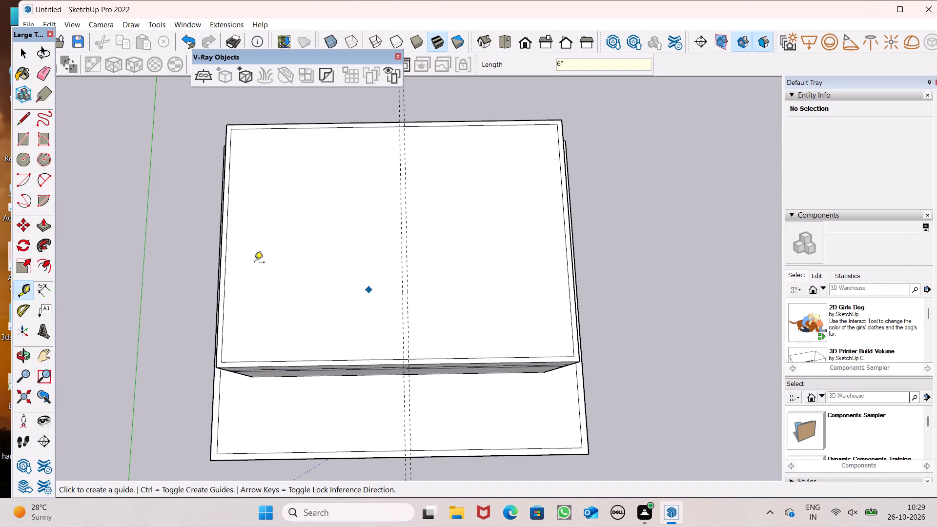
key("space")
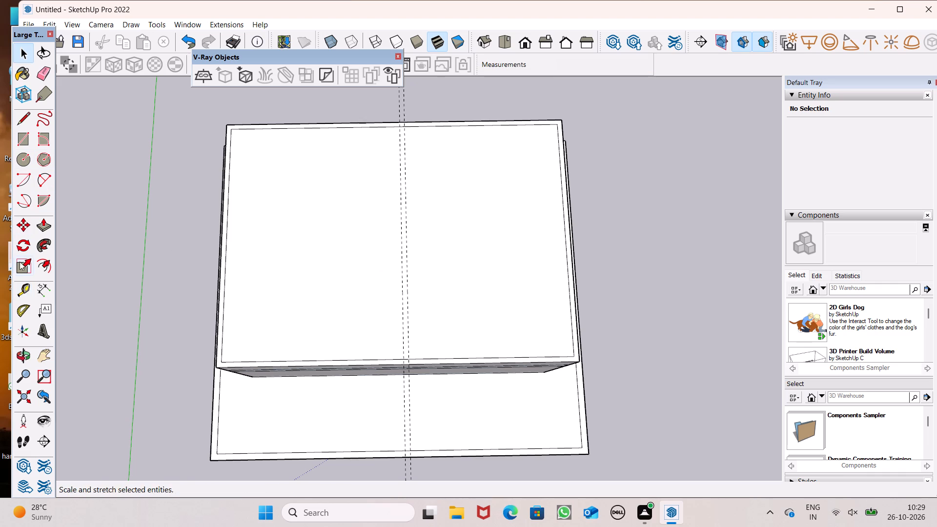
Place a cross guide parallel to the roof's inner front edge, about 9' 3" behind it.
left_click(20, 299)
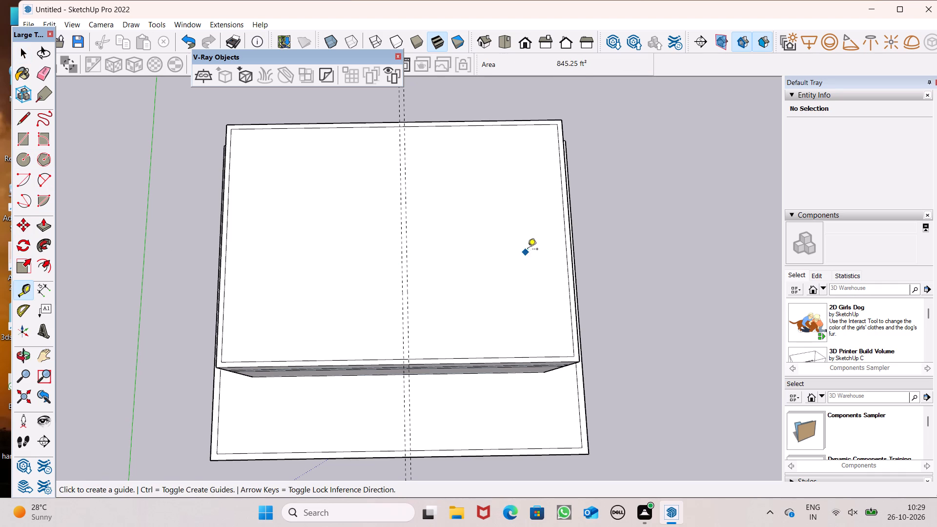
left_click(465, 355)
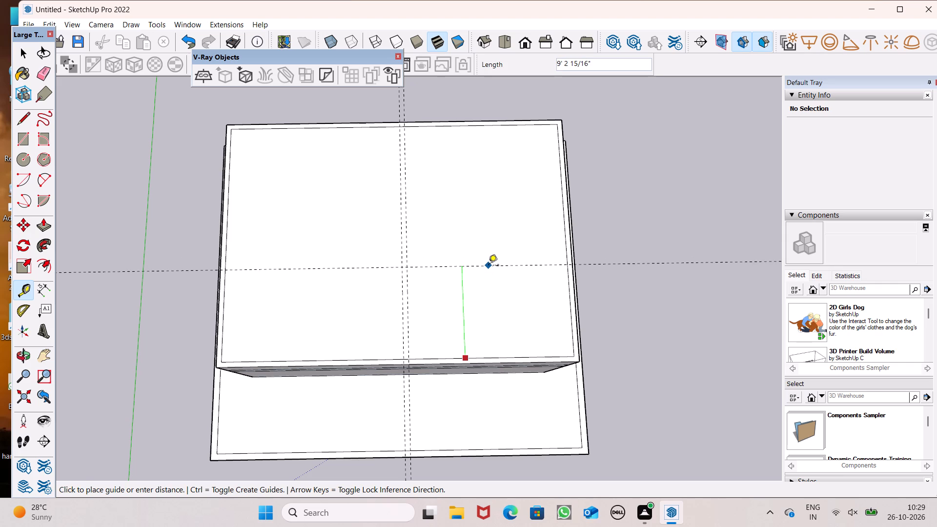
left_click(489, 266)
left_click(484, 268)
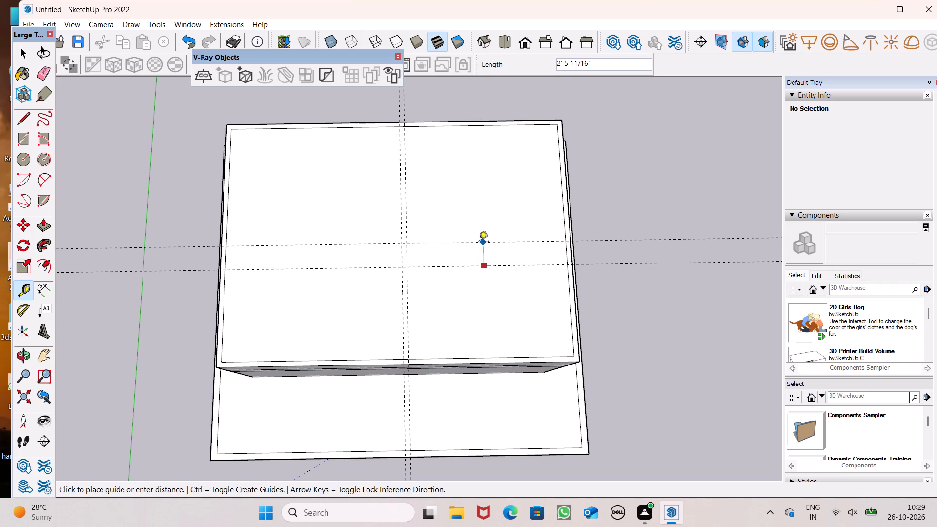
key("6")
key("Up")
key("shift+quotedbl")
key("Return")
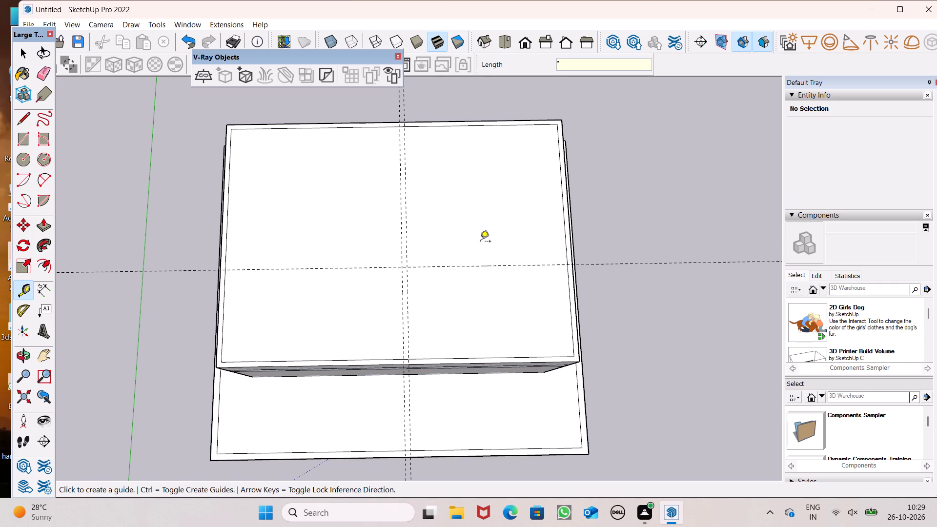
Place a parallel guide 6" behind the cross guide on the roof.
left_click(476, 268)
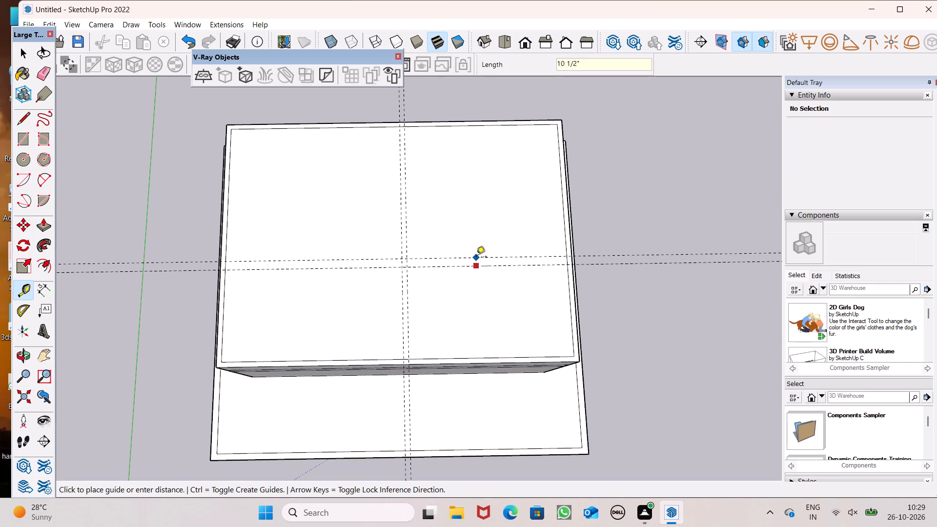
key("6")
key("shift+quotedbl")
key("Return")
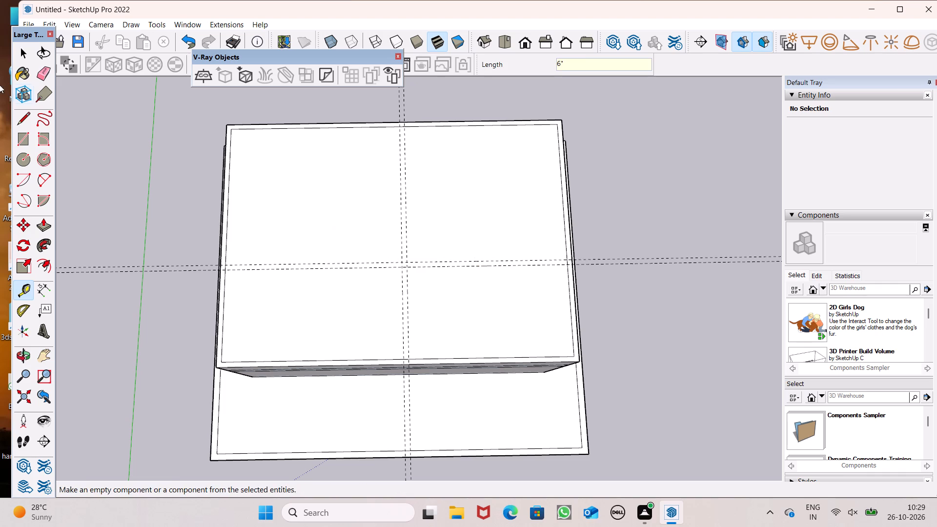
Draw a 6" by 24' 6" rectangle between the paired lengthwise guides, from the roof's inner back edge to its inner front edge.
left_click(13, 150)
left_click(31, 145)
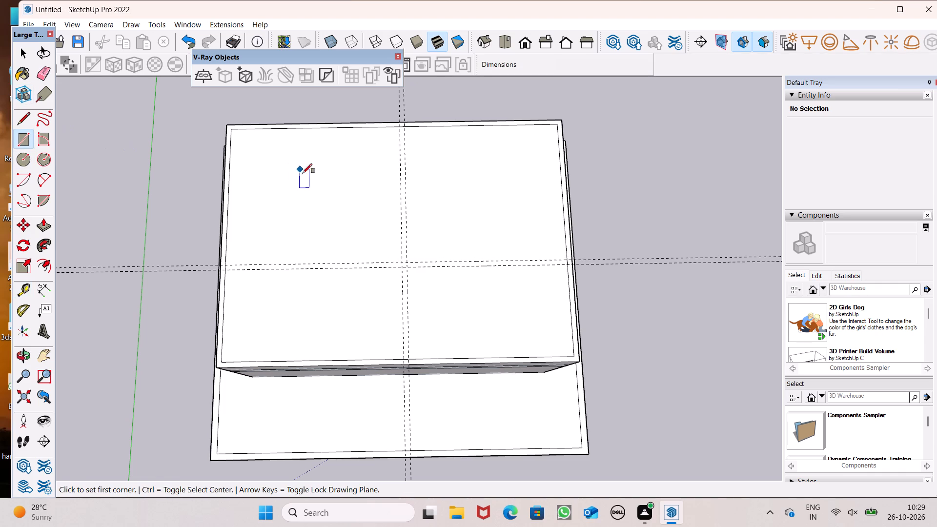
scroll(396, 126, "up", 5)
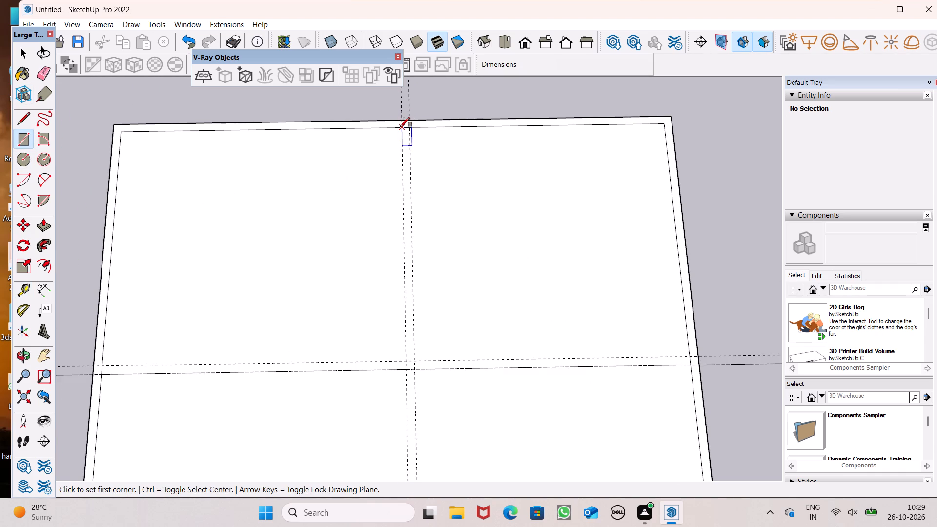
left_click(400, 127)
scroll(407, 151, "down", 12)
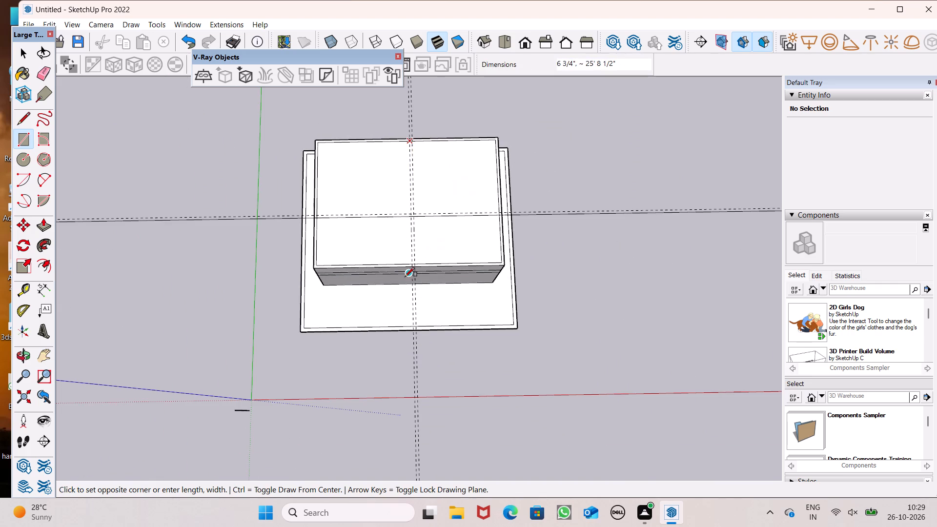
scroll(438, 278, "up", 5)
scroll(391, 235, "up", 13)
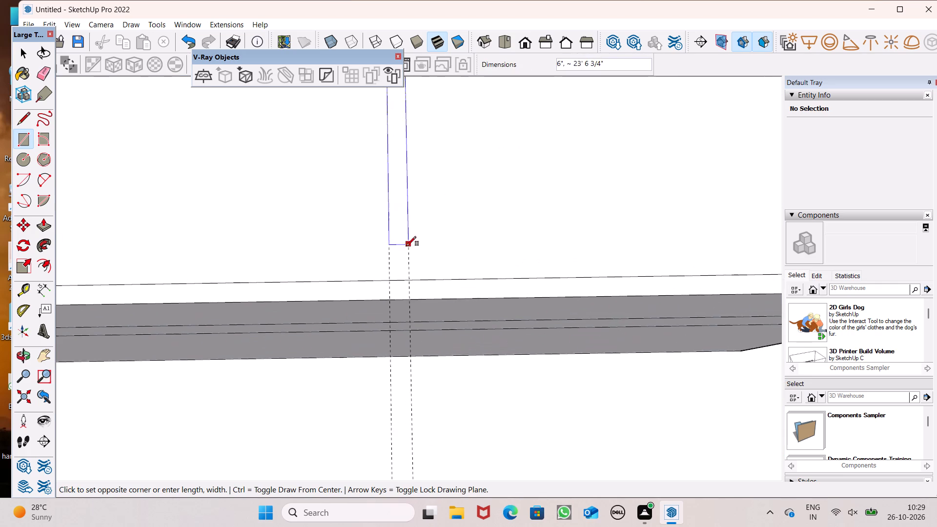
scroll(409, 261, "up", 4)
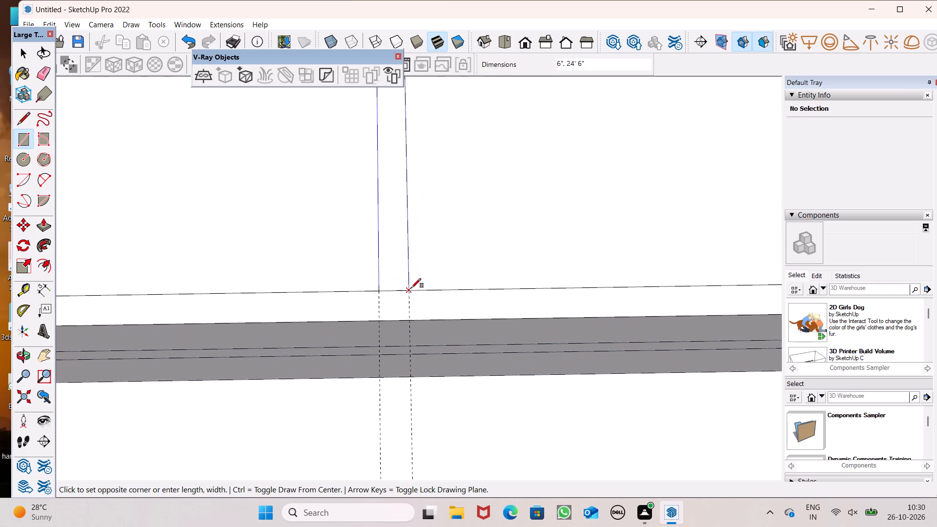
left_click(411, 288)
Draw a rectangle about 16' 8" long along the cross guides, from the long strip to the inner side edge farthest from the green axis.
scroll(347, 298, "down", 6)
scroll(303, 241, "down", 13)
scroll(337, 140, "up", 3)
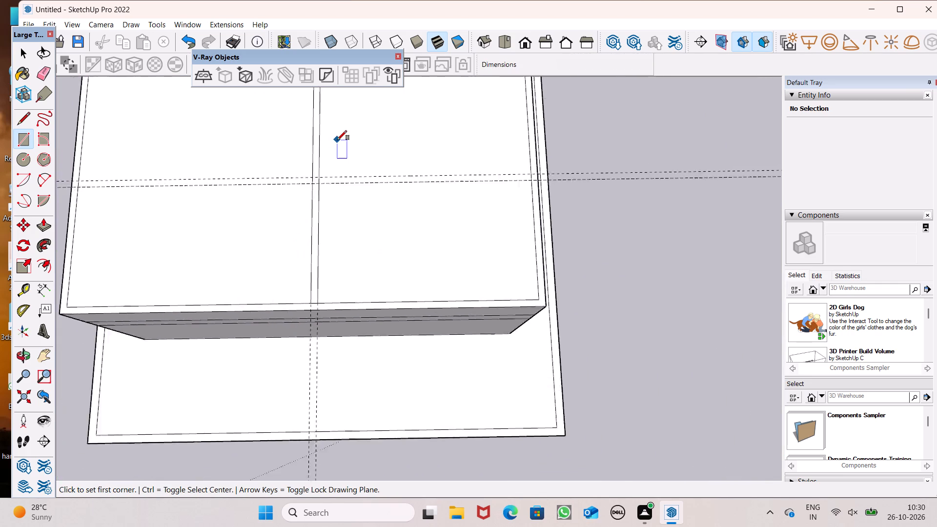
scroll(337, 140, "up", 3)
scroll(304, 189, "up", 6)
left_click(301, 191)
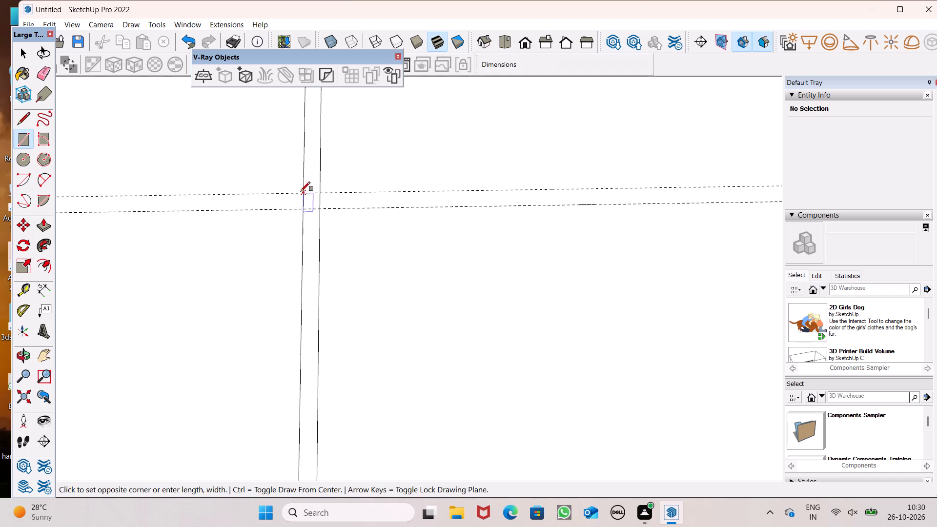
scroll(315, 276, "down", 5)
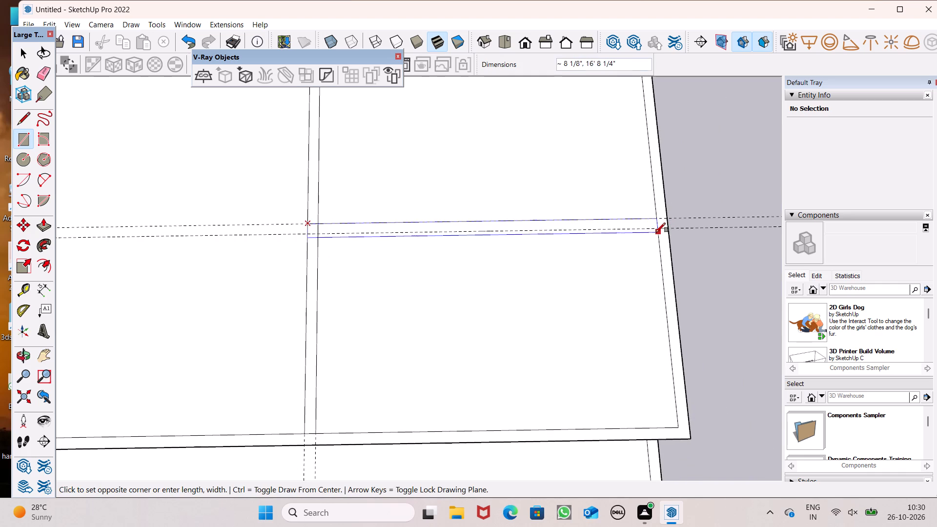
left_click(655, 230)
Erase both pairs of guides crossing the roof.
scroll(421, 247, "down", 16)
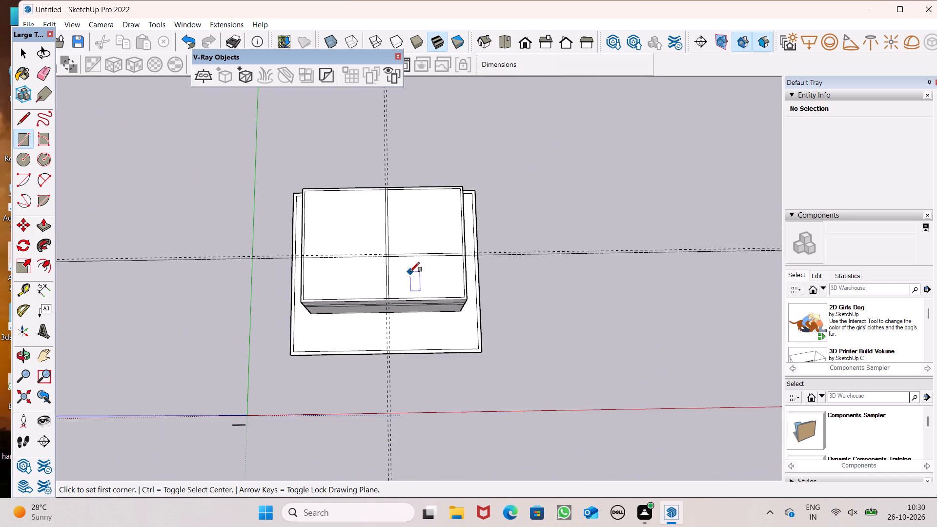
middle_click_drag(418, 265, 398, 289)
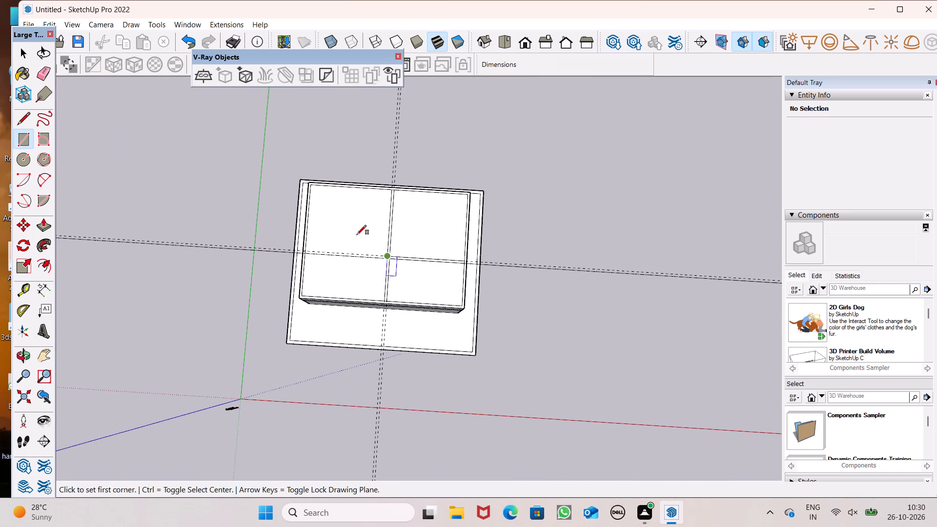
left_click(46, 70)
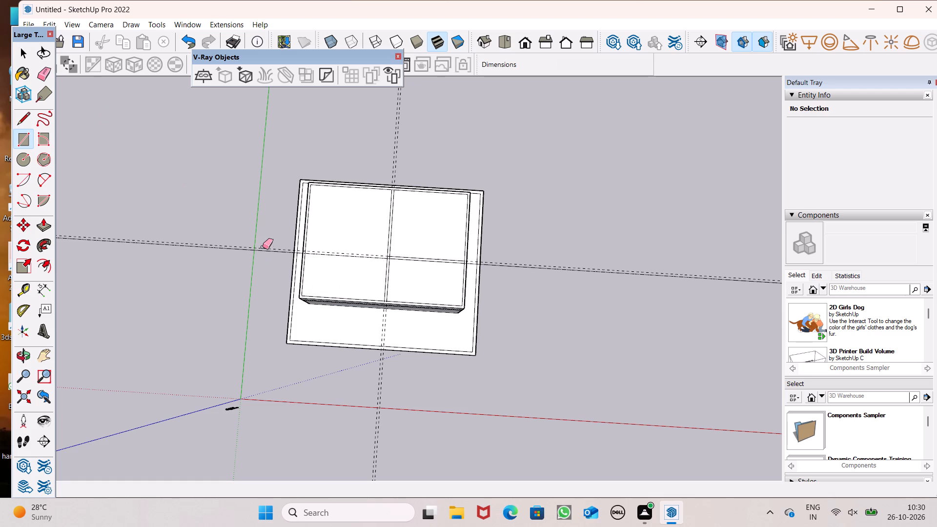
left_click_drag(263, 246, 263, 260)
left_click_drag(373, 167, 405, 147)
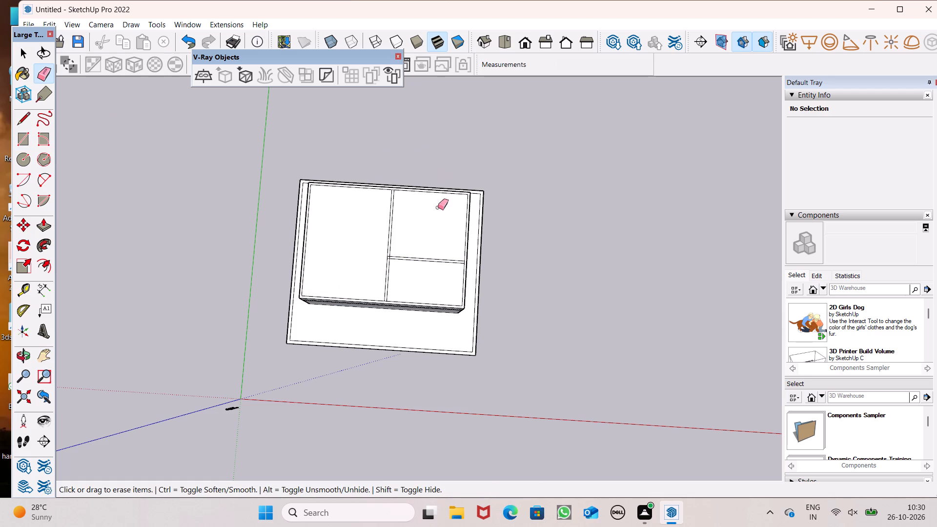
Erase the overlapping edge segments where the cross strip meets the long strip on the roof.
scroll(415, 265, "up", 7)
scroll(354, 158, "up", 4)
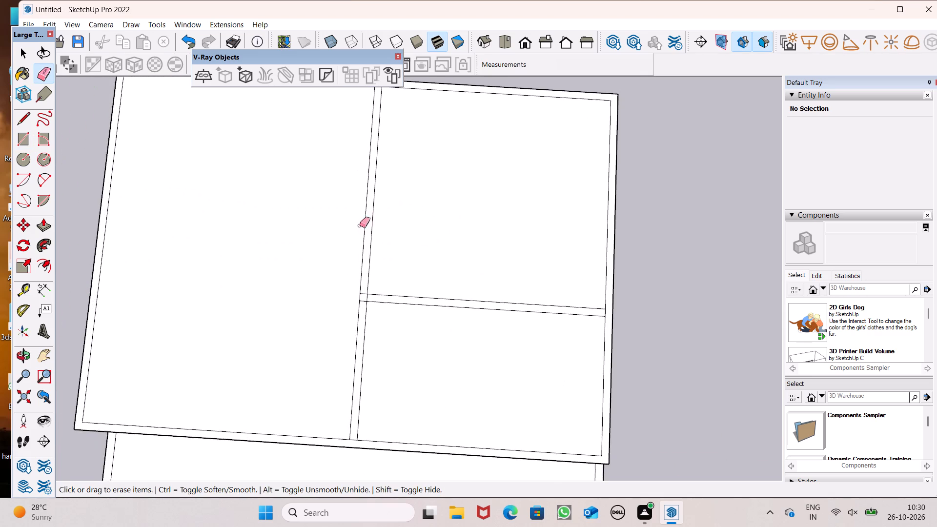
scroll(384, 286, "up", 13)
left_click_drag(336, 284, 360, 299)
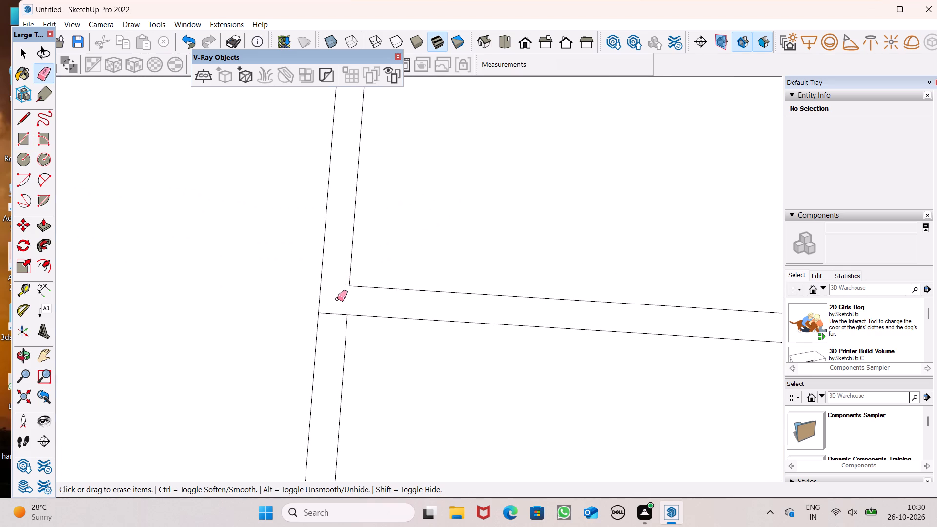
left_click_drag(333, 303, 333, 316)
Draw short lines across the roof border, extending the cross strip's front edge 6" to the outer side edge and the long strip's edge to the outer front edge.
scroll(310, 248, "down", 16)
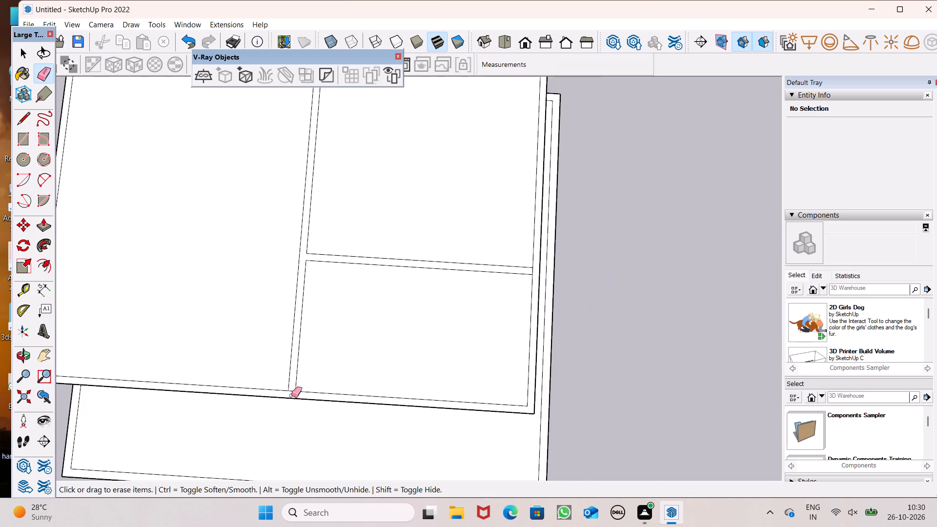
scroll(291, 395, "up", 2)
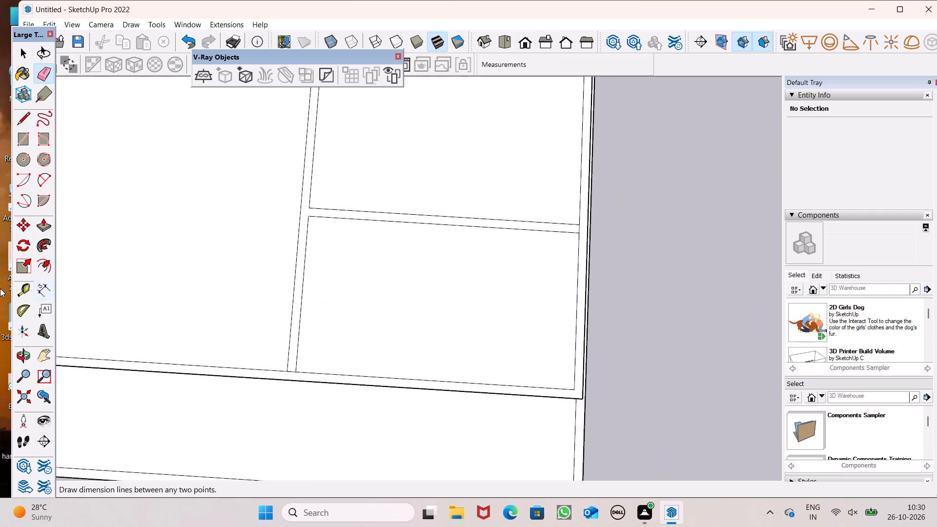
left_click(26, 113)
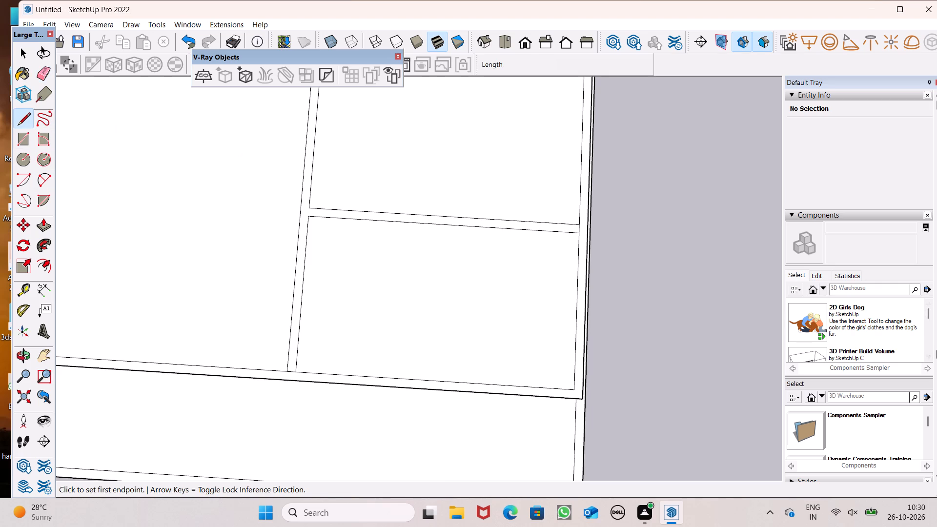
left_click(581, 231)
left_click(587, 233)
scroll(294, 374, "up", 8)
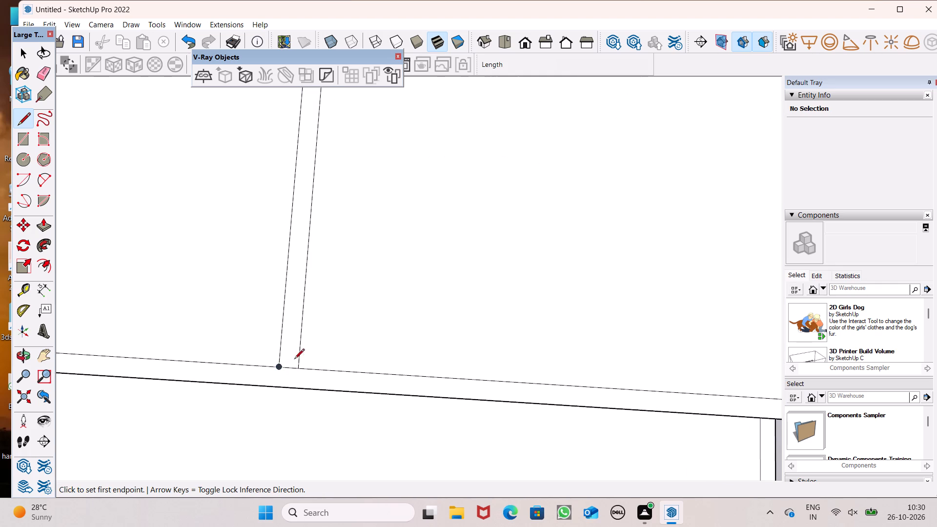
left_click(298, 369)
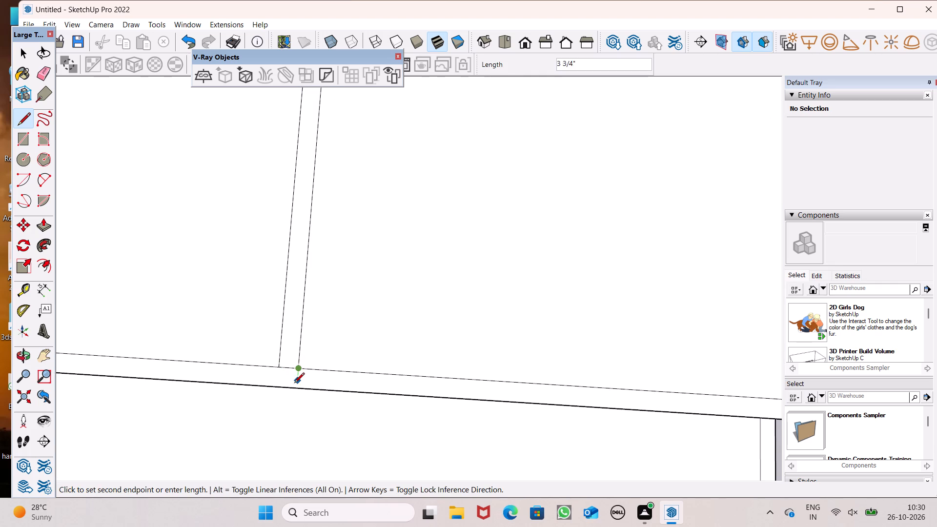
left_click(292, 387)
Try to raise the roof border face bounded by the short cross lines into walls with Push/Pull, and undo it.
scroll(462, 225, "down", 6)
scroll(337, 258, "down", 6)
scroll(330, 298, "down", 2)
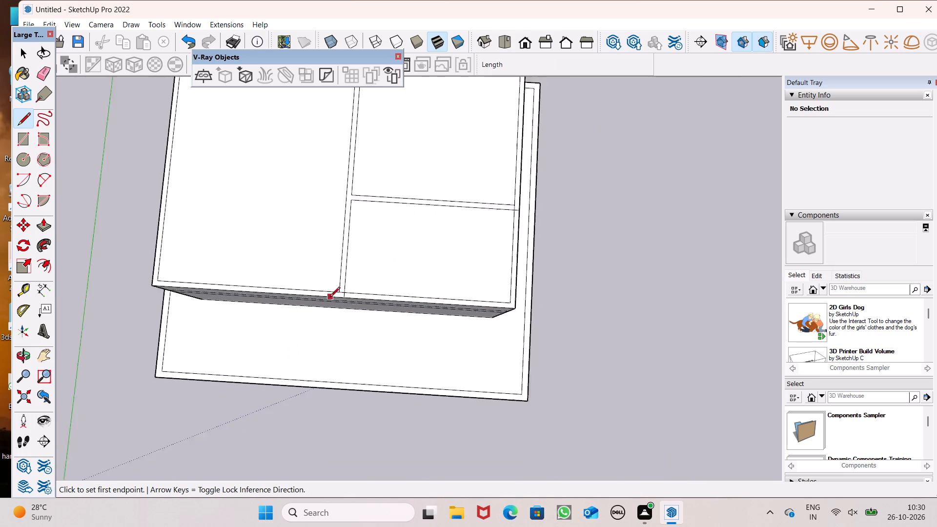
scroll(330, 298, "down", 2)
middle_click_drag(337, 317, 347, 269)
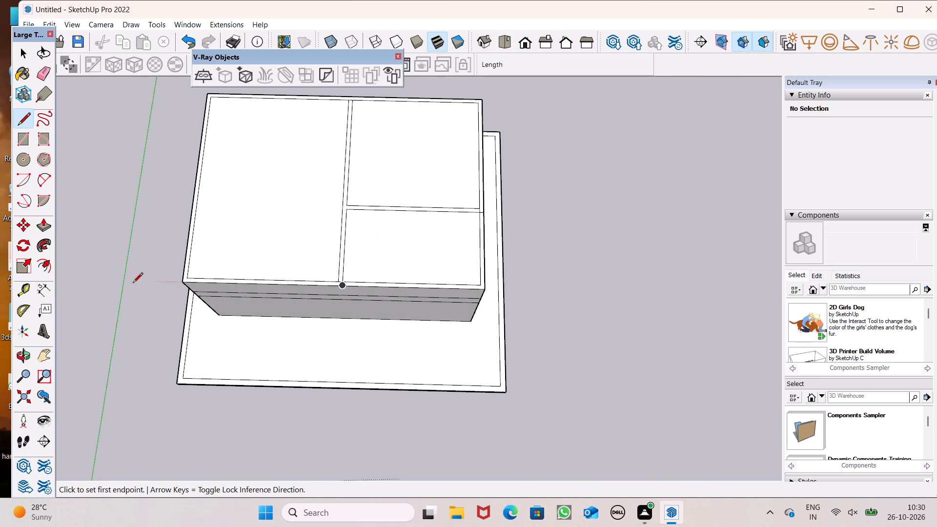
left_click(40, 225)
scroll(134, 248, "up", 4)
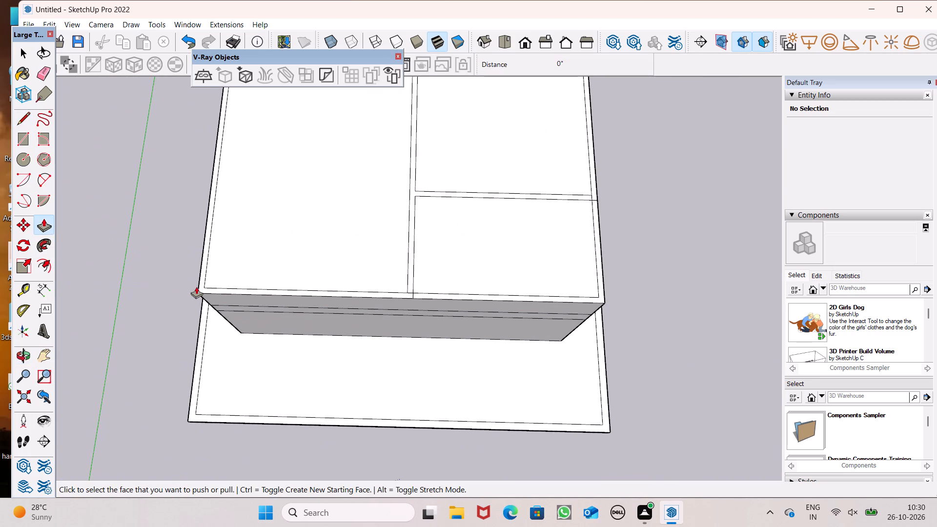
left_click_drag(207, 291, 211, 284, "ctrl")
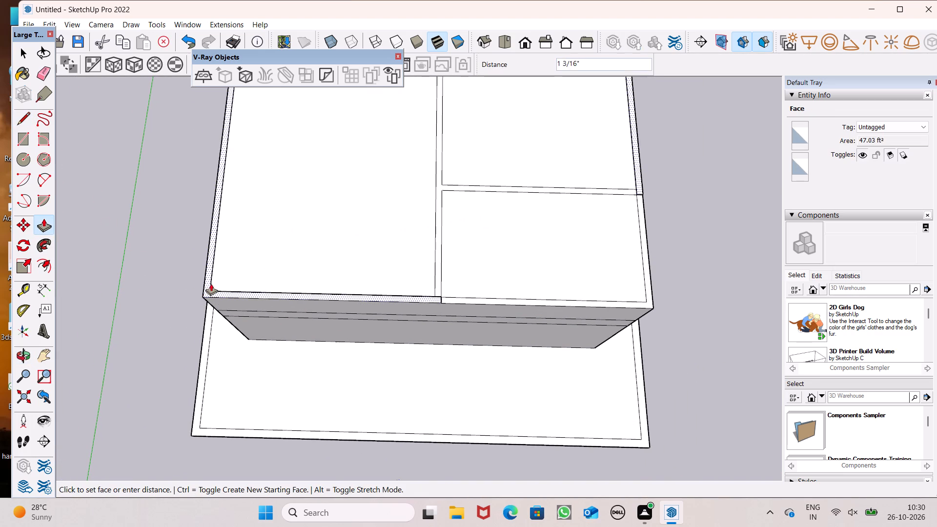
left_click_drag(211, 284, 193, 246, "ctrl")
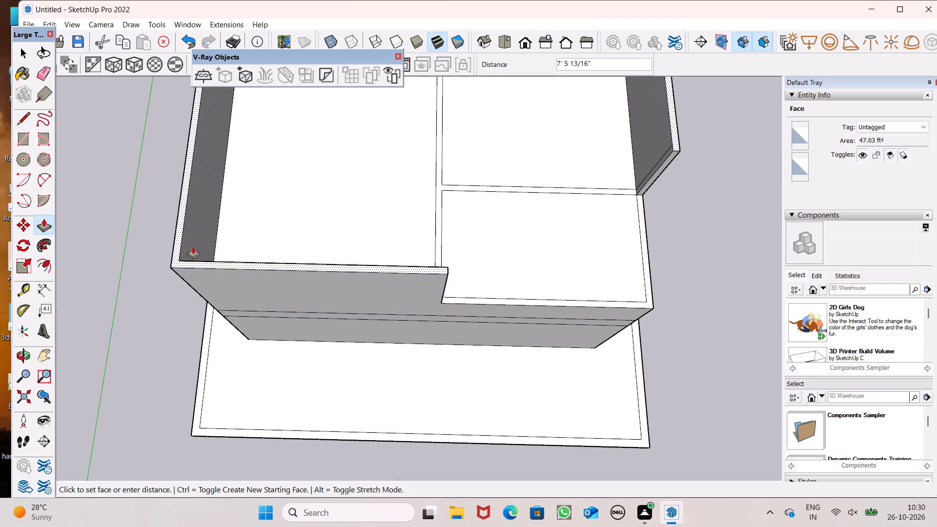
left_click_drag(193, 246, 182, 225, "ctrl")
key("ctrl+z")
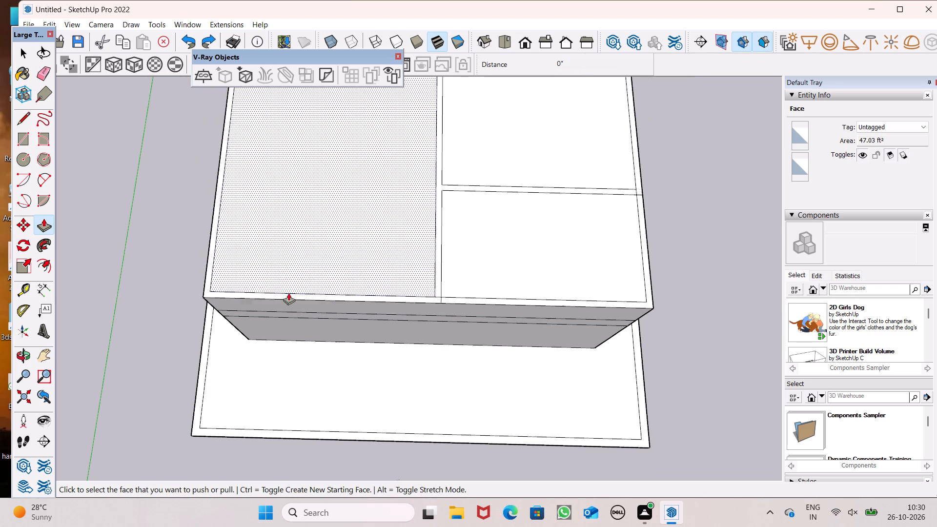
Erase the edge segment separating the long strip's far end from the roof's back border.
scroll(321, 309, "down", 8)
left_click(48, 78)
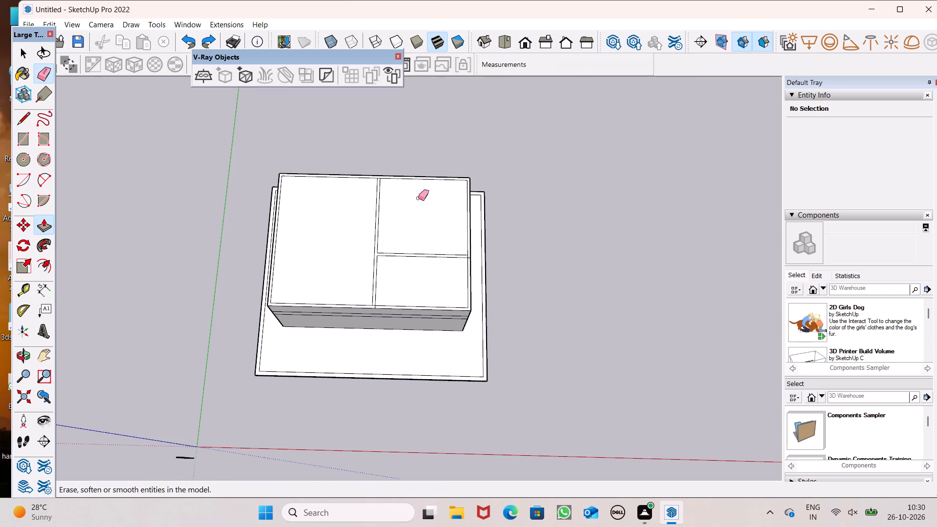
scroll(471, 229, "up", 7)
scroll(317, 196, "up", 7)
scroll(235, 179, "down", 4)
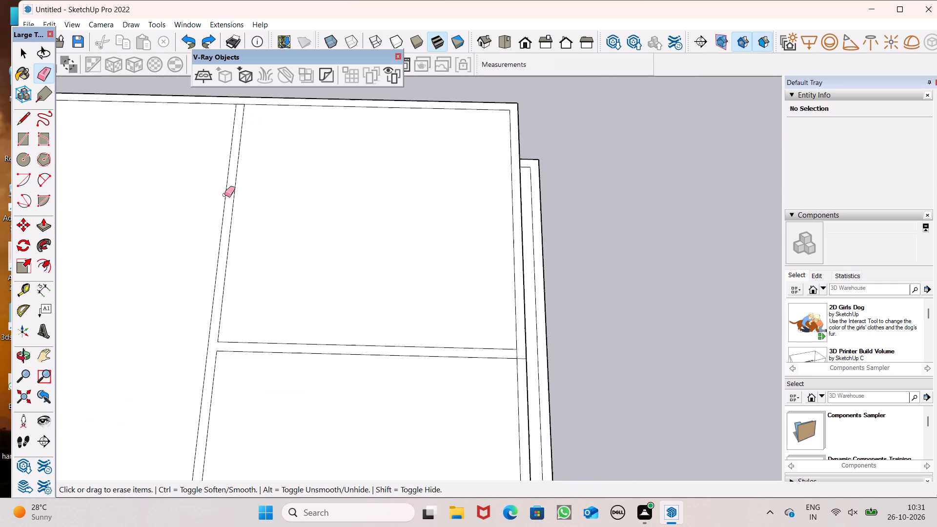
scroll(226, 122, "up", 8)
left_click(258, 100)
scroll(388, 162, "down", 4)
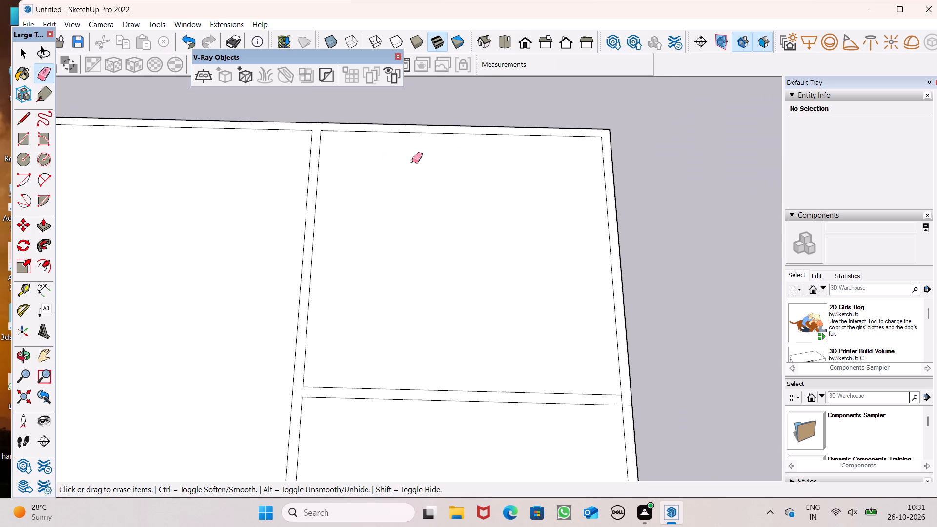
scroll(412, 161, "down", 10)
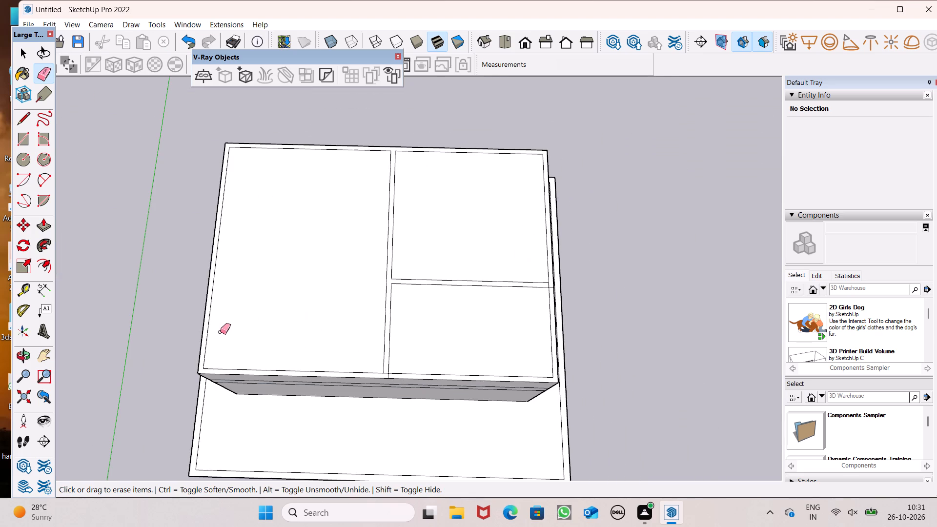
Push/Pull the joined roof border and divider strips up 10' to form the upper-floor walls.
left_click(36, 230)
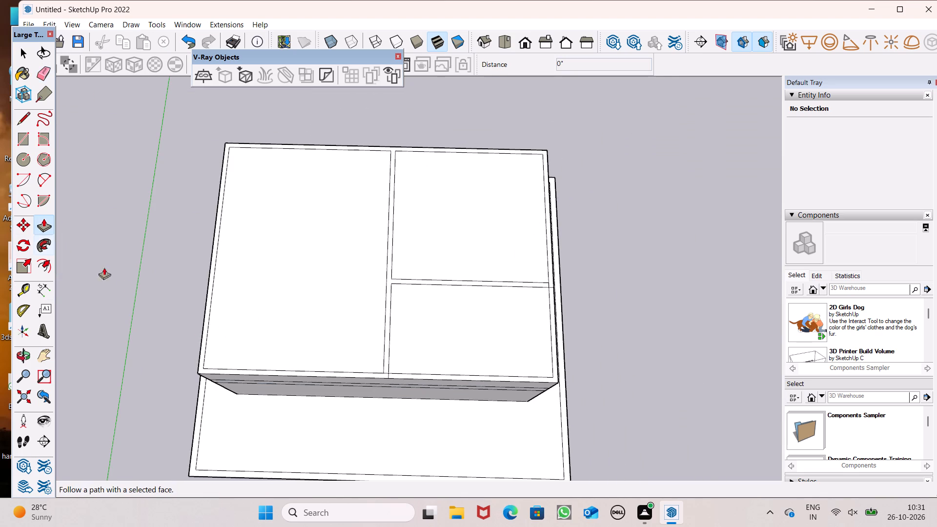
left_click_drag(202, 353, 175, 313, "ctrl")
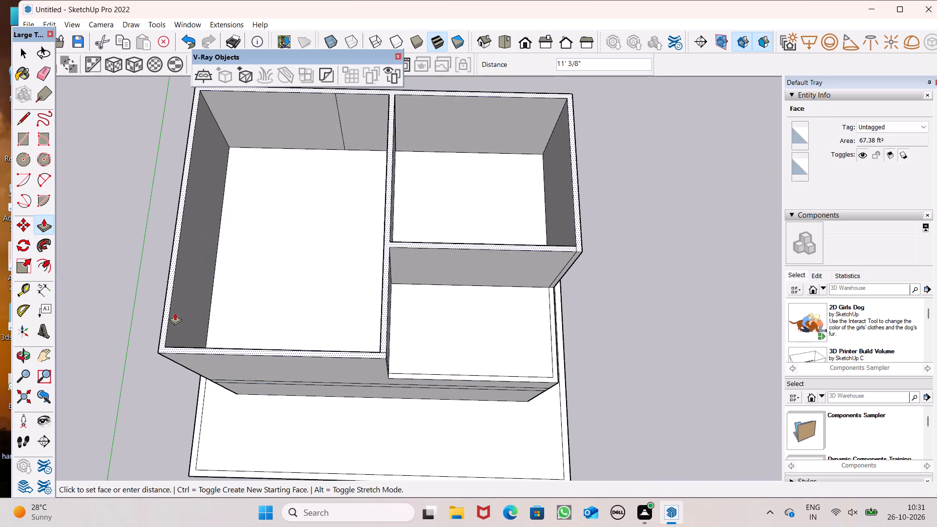
left_click_drag(175, 313, 168, 296, "ctrl")
key("1")
type("0'")
key("Return")
Erase the stray vertical edge on the inside of the larger upper room's back wall.
scroll(163, 290, "down", 4)
middle_click_drag(204, 360, 318, 113)
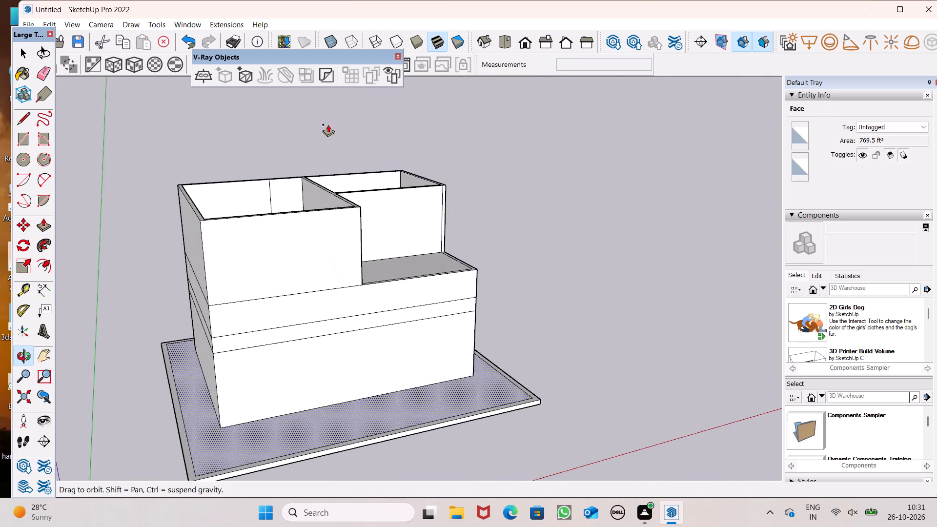
scroll(399, 337, "up", 1)
middle_click_drag(399, 337, 377, 383)
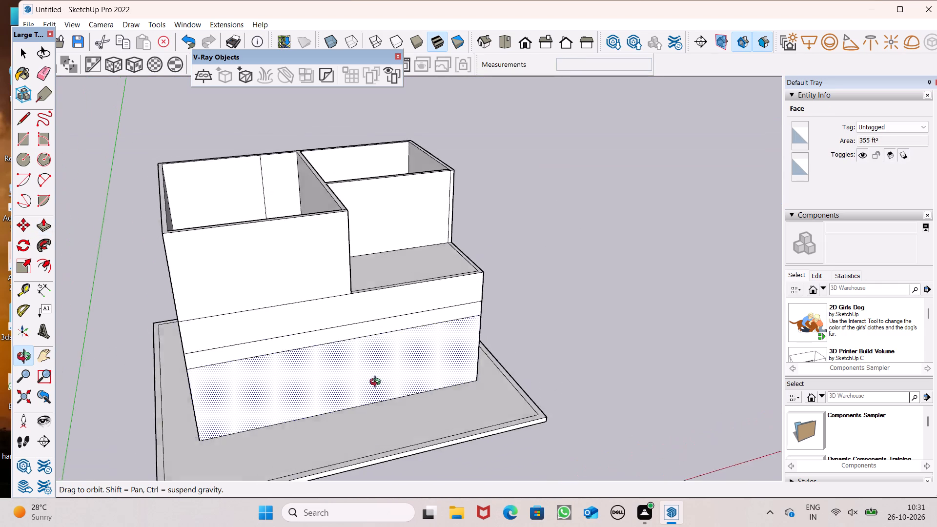
middle_click_drag(377, 383, 244, 457)
middle_click_drag(394, 301, 435, 446)
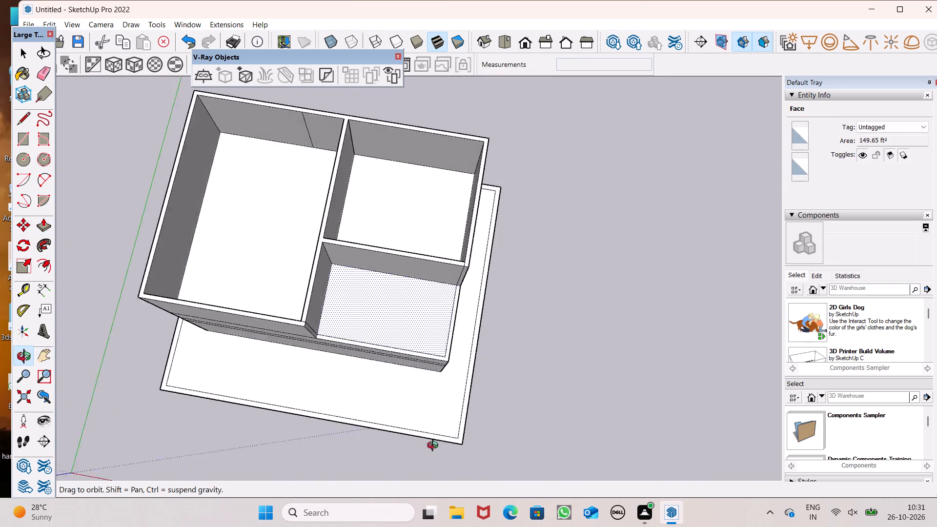
middle_click_drag(435, 446, 506, 428)
middle_click_drag(498, 438, 479, 446)
scroll(561, 339, "down", 2)
middle_click_drag(619, 345, 563, 392)
scroll(563, 392, "up", 1)
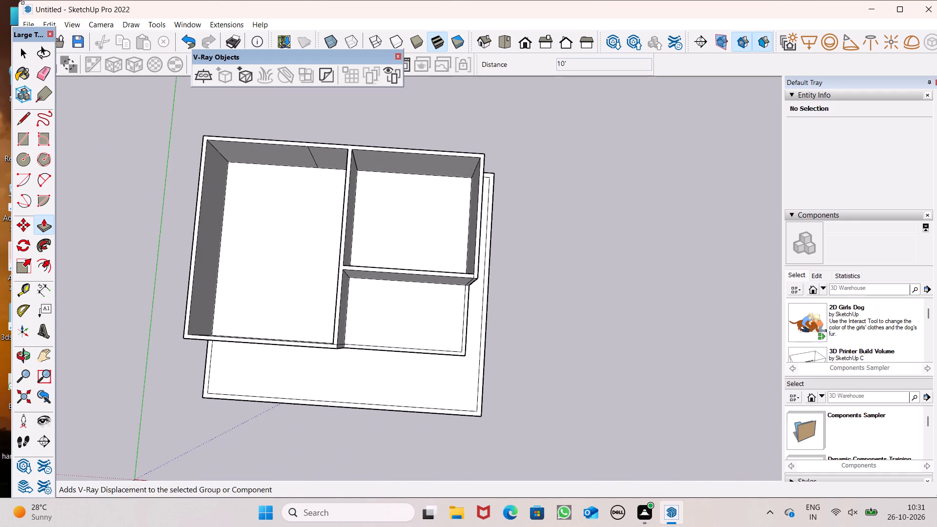
left_click(36, 72)
scroll(278, 153, "up", 6)
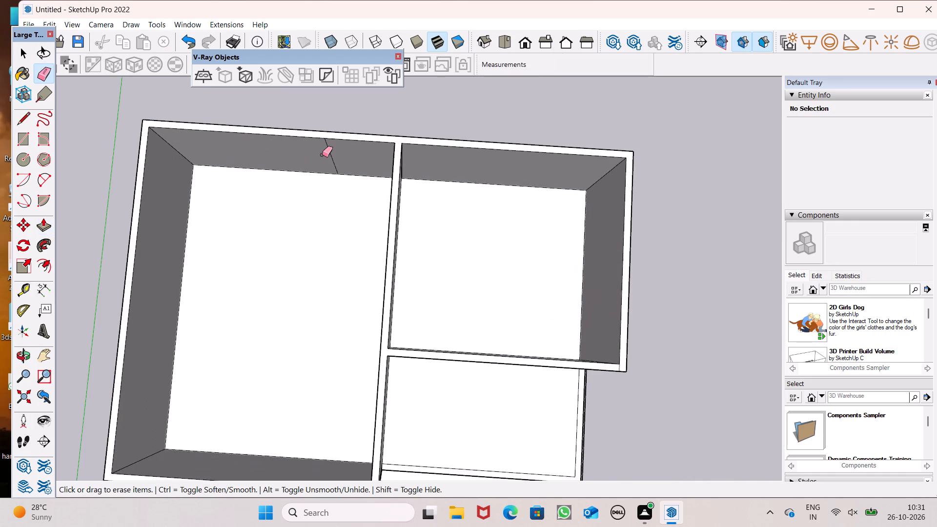
left_click_drag(325, 153, 340, 153)
Push/Pull the narrow horizontal band on the front facade outward about 4' 1 3/4" as a projecting slab.
scroll(329, 154, "down", 5)
middle_click_drag(319, 194, 313, 18)
middle_click_drag(402, 184, 408, 109)
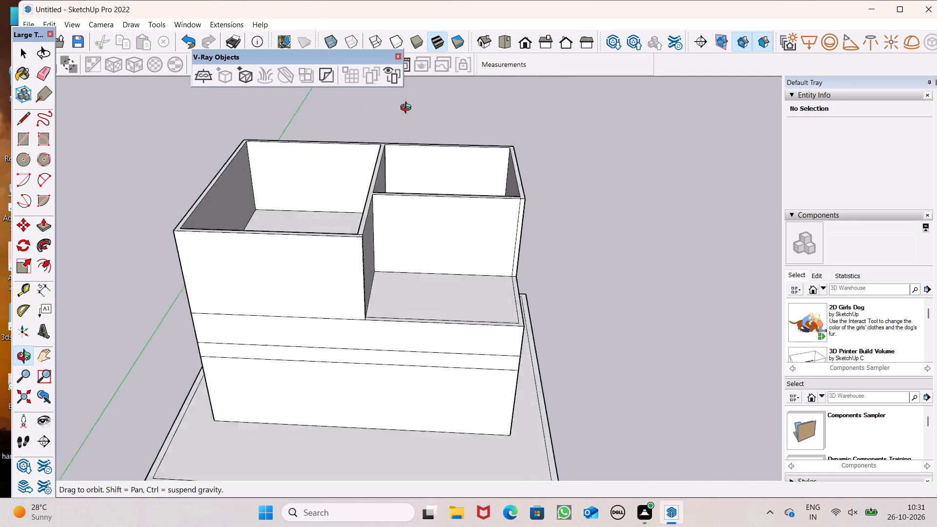
middle_click_drag(408, 109, 478, 12)
scroll(296, 340, "up", 1)
middle_click_drag(296, 340, 220, 330)
left_click(51, 227)
scroll(435, 302, "down", 1)
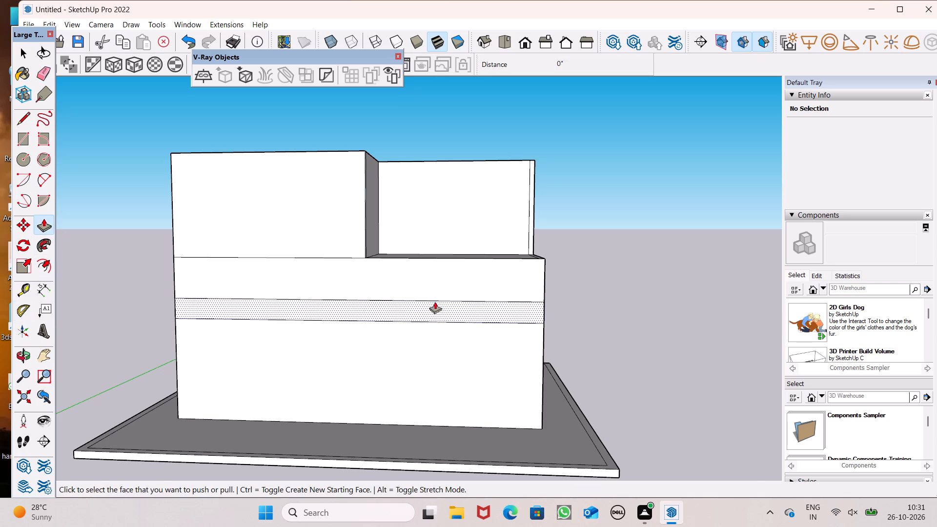
scroll(435, 302, "down", 1)
middle_click_drag(410, 331, 530, 368)
scroll(291, 325, "up", 2)
middle_click_drag(292, 325, 333, 335)
scroll(311, 360, "up", 2)
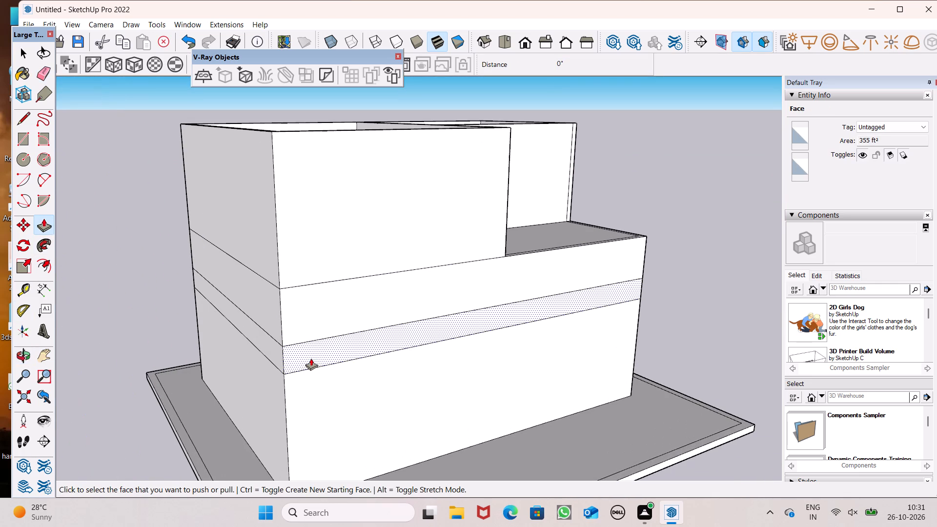
left_click_drag(311, 358, 332, 383)
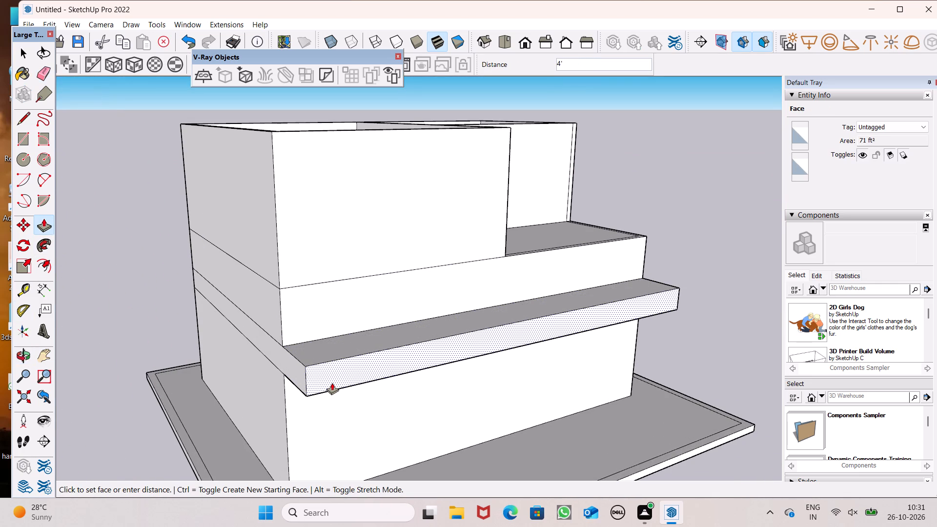
left_click_drag(332, 383, 331, 385)
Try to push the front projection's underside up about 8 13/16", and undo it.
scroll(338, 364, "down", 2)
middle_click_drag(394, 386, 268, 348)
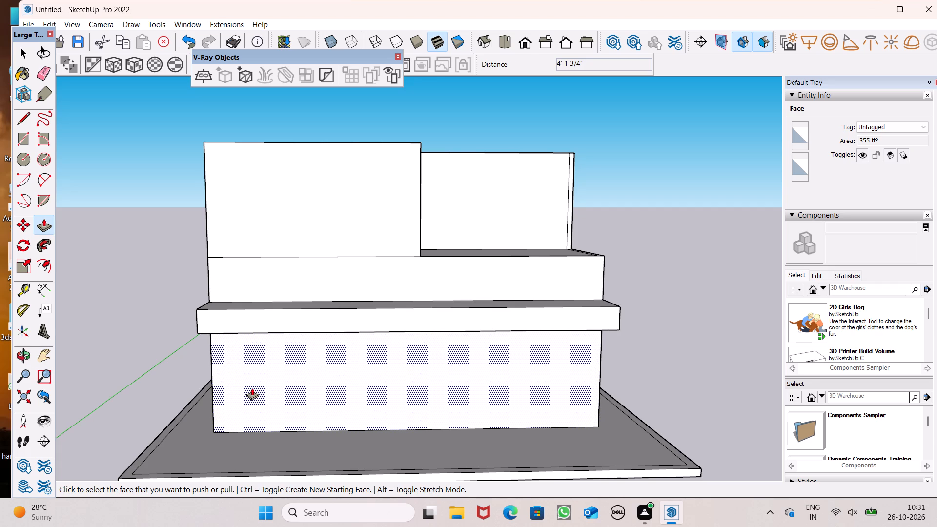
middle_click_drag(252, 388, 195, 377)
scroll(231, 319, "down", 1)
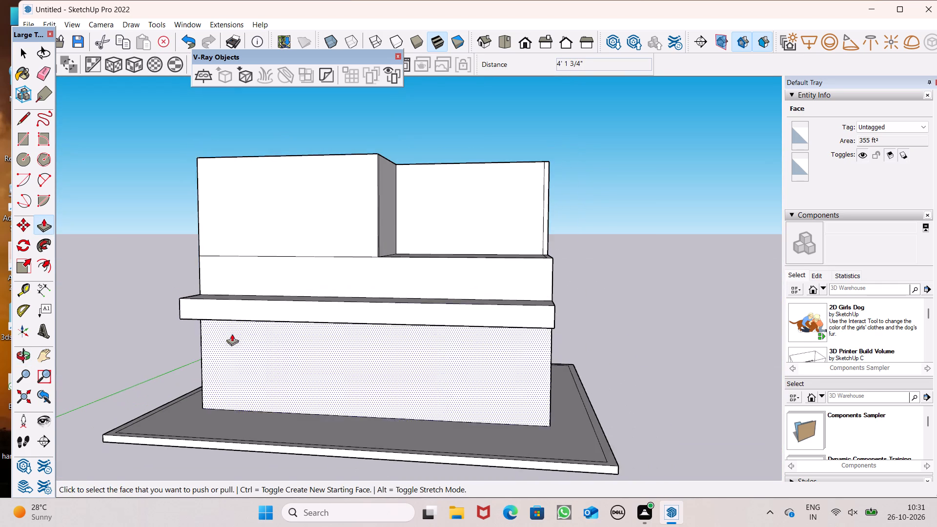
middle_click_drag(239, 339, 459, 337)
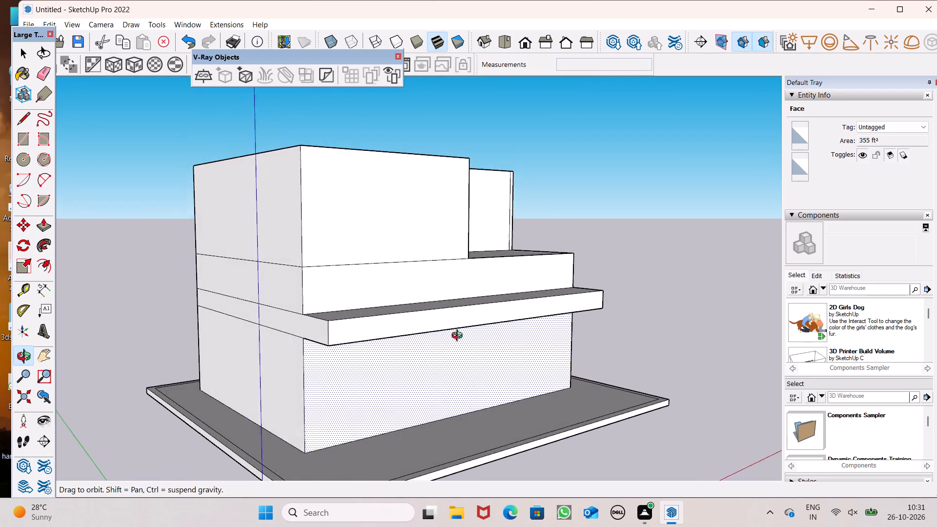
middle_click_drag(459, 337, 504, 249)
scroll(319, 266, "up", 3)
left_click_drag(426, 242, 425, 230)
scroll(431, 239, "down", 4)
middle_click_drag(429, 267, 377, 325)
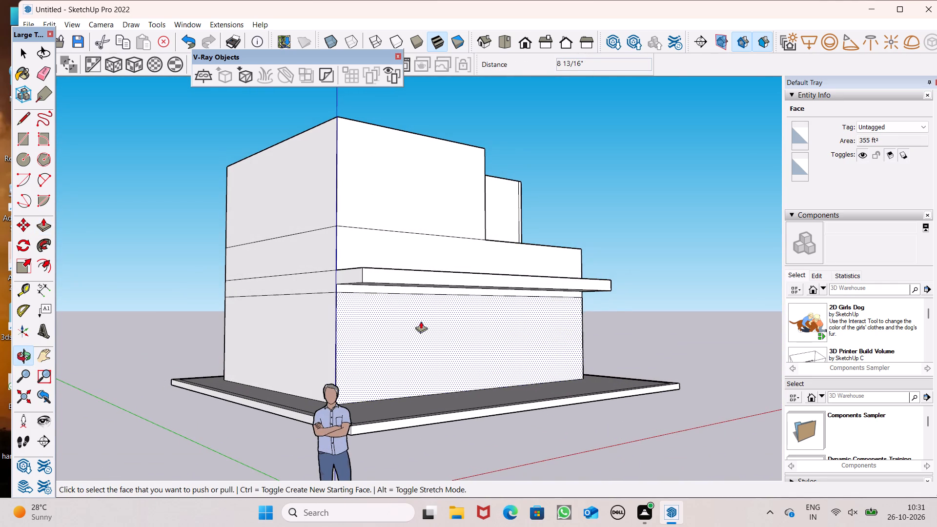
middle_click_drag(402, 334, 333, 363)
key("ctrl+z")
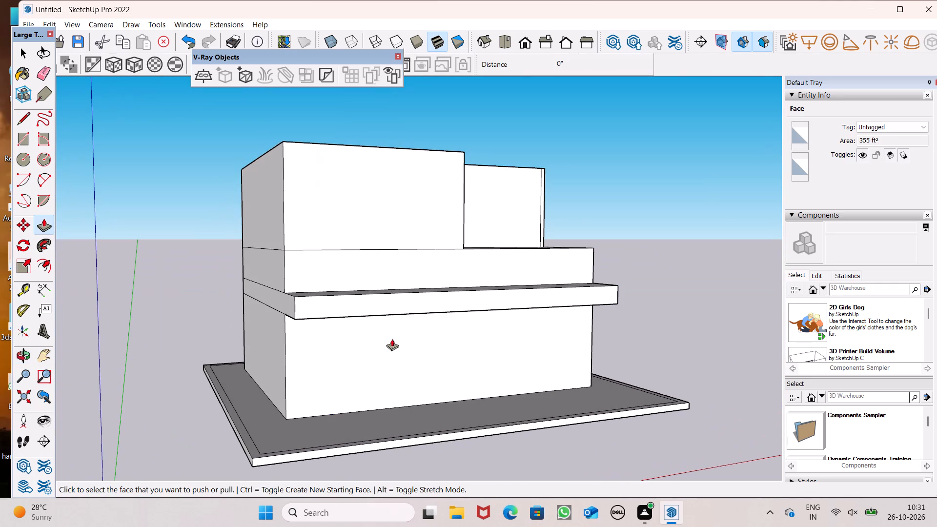
Push/Pull the front projection's top face down about 6 3/8" as a new starting face, keeping the original face.
middle_click_drag(349, 327, 379, 378)
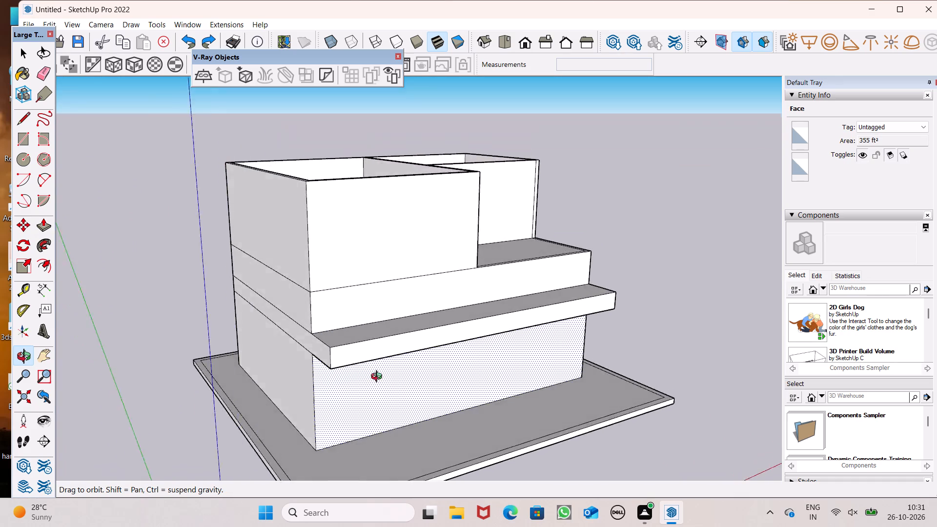
middle_click_drag(379, 378, 271, 324)
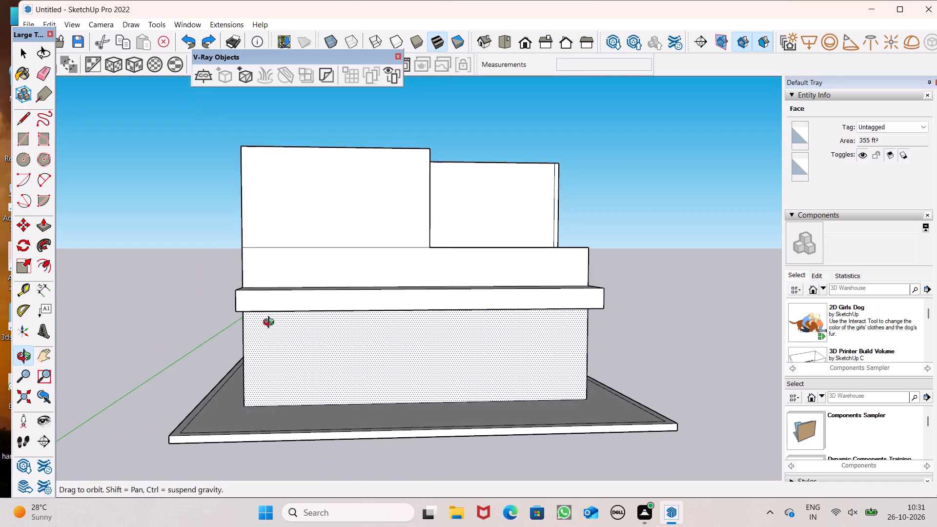
middle_click_drag(271, 324, 259, 371)
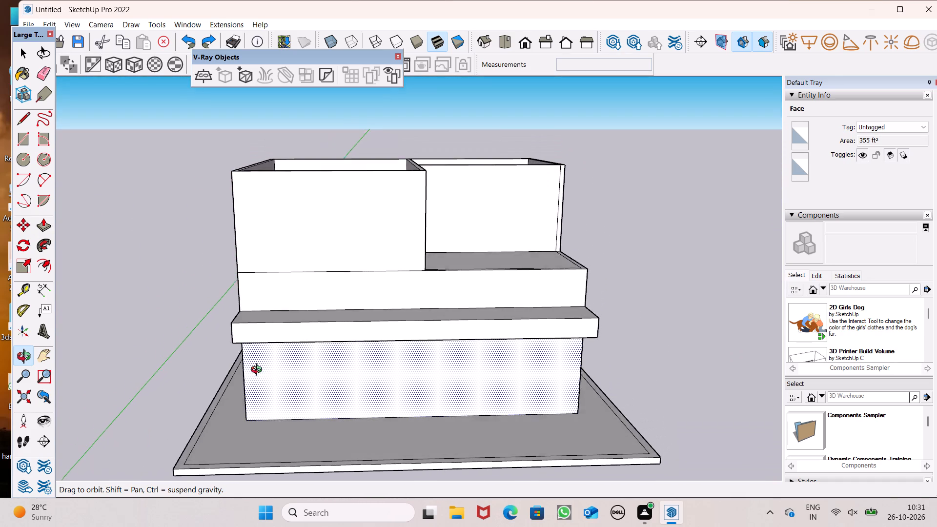
middle_click_drag(259, 371, 248, 340)
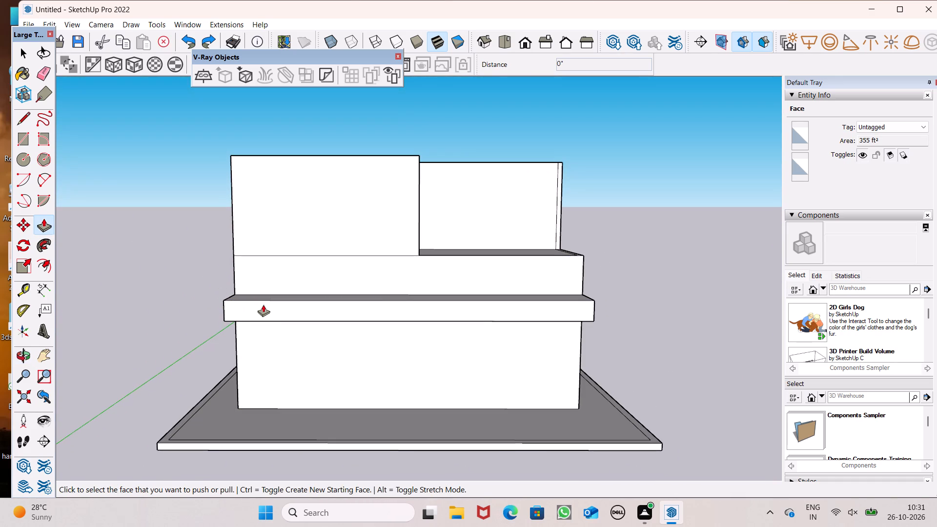
scroll(274, 304, "up", 2)
middle_click_drag(234, 311, 258, 313)
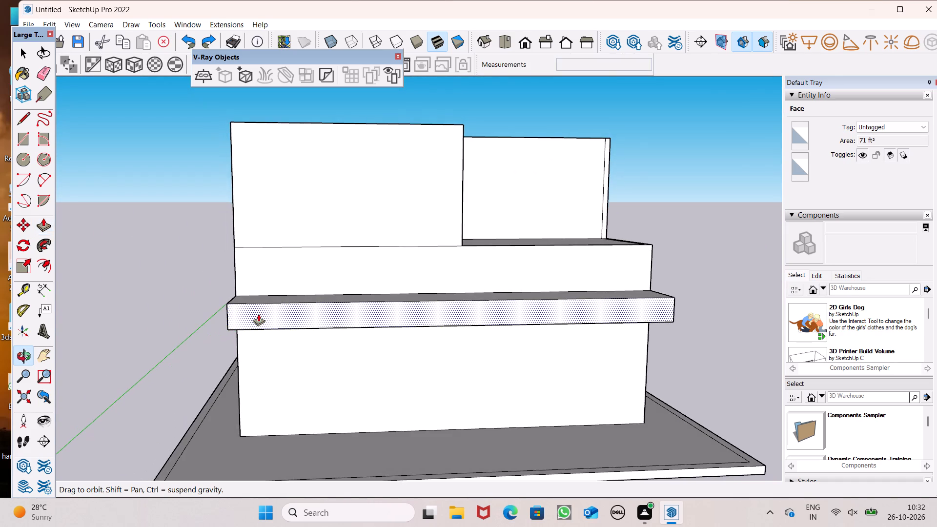
scroll(238, 307, "up", 6)
left_click_drag(250, 292, 245, 302)
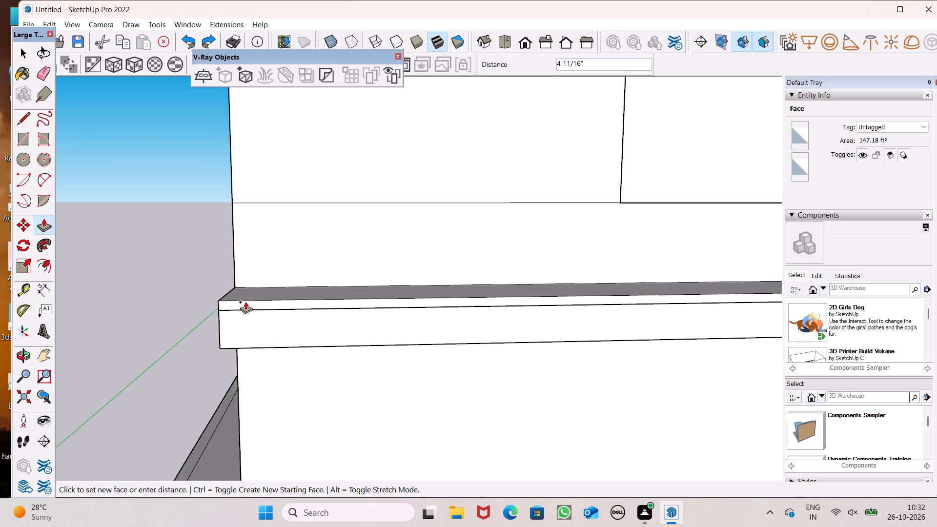
left_click_drag(245, 302, 245, 303)
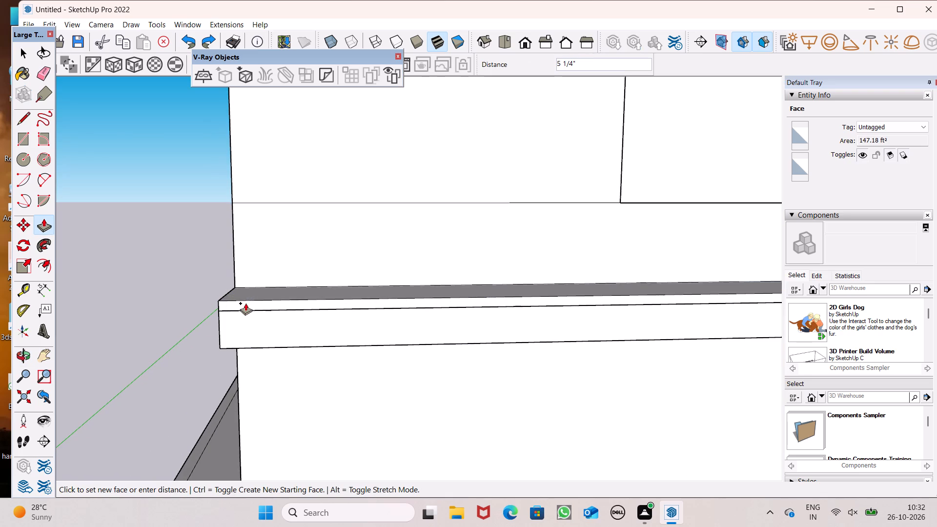
left_click_drag(245, 303, 247, 304)
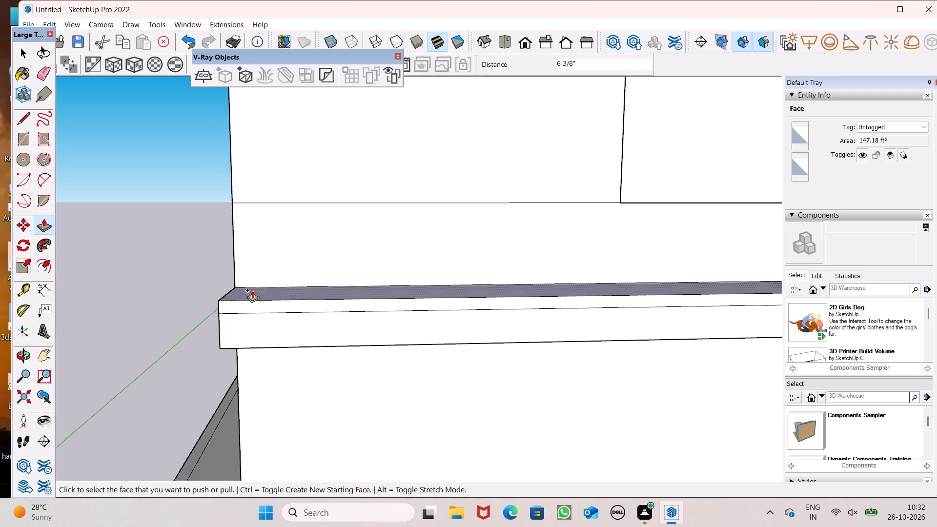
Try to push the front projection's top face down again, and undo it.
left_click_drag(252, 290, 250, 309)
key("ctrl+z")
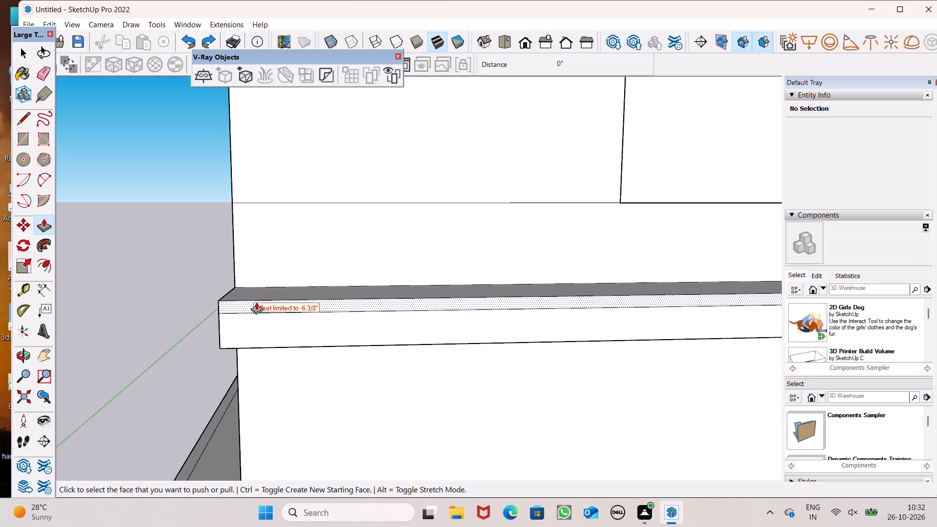
Push/Pull the front projection's top face down about 1' 2 7/8" as a new starting face, keeping the original face.
left_click_drag(256, 294, 252, 312)
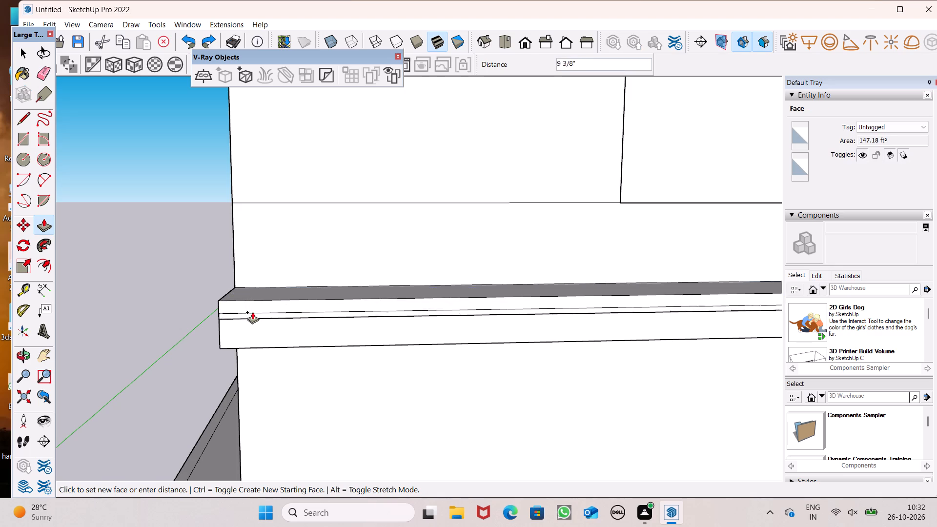
left_click_drag(252, 312, 251, 321)
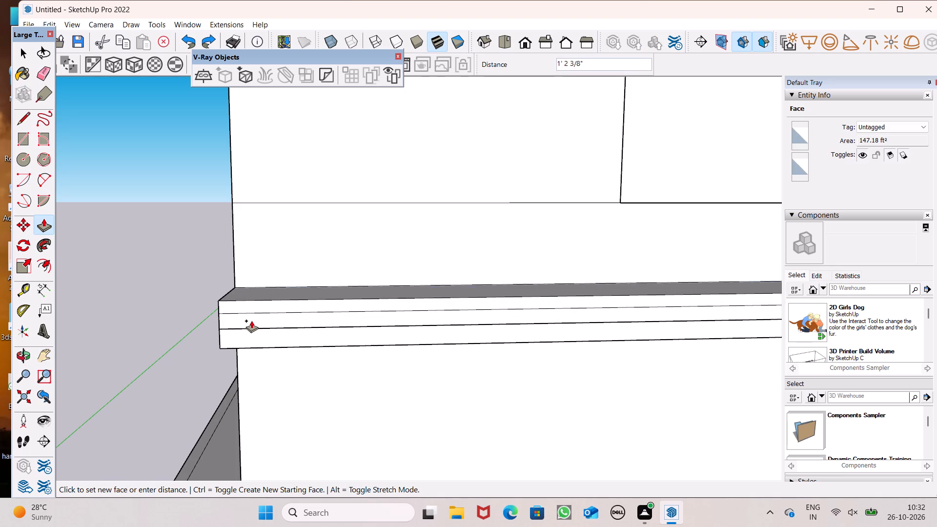
left_click_drag(251, 321, 251, 322)
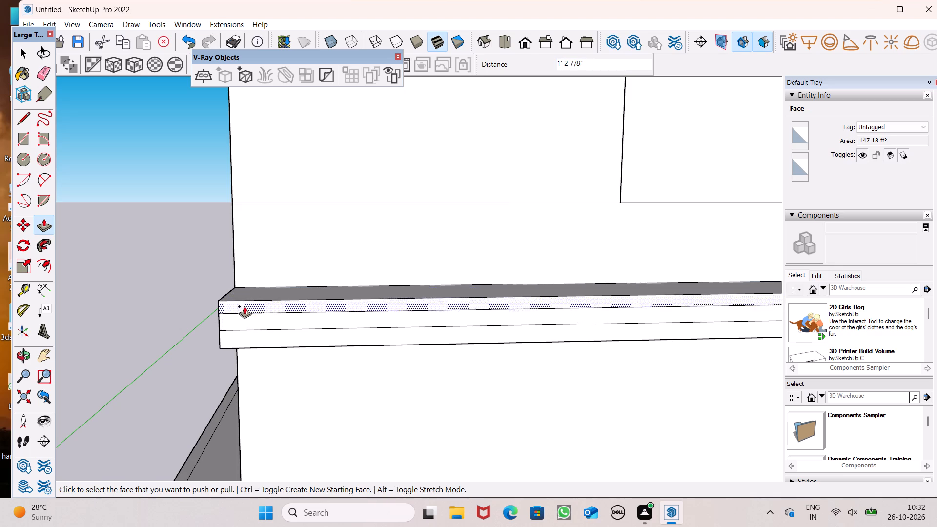
key("space")
left_click(175, 266)
Draw a vertical line where the projection's tall-room-side end meets the wall, from its lower division line to its underside.
scroll(175, 266, "down", 2)
middle_click_drag(190, 283, 247, 298)
scroll(230, 287, "down", 2)
middle_click_drag(301, 342, 397, 334)
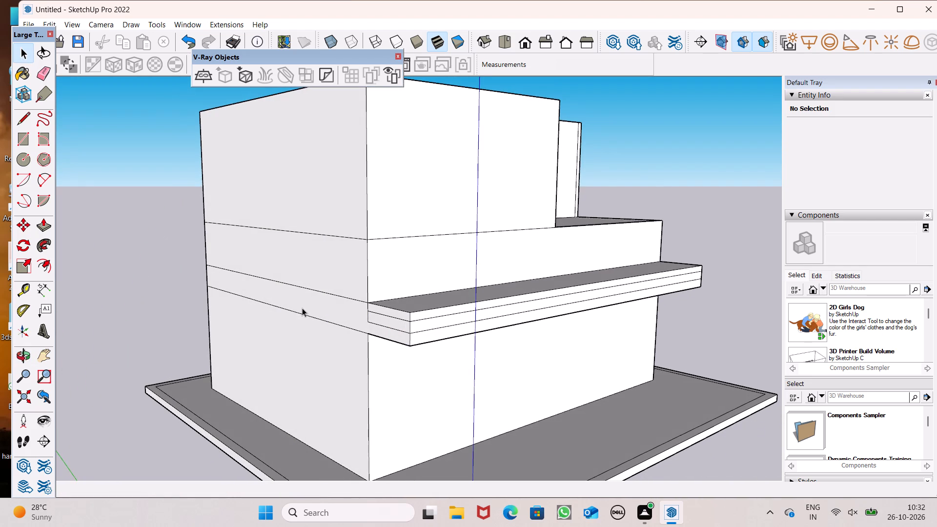
middle_click_drag(415, 333, 48, 275)
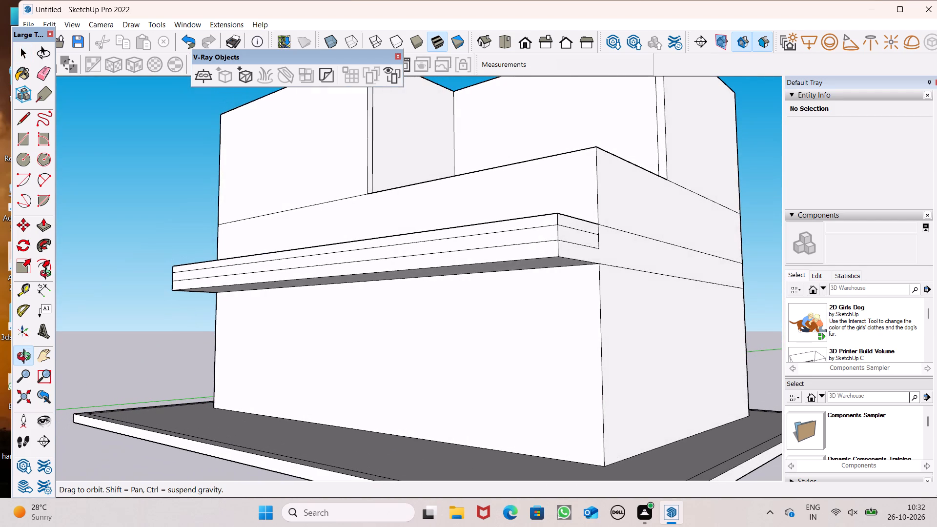
middle_click_drag(48, 275, 360, 301)
left_click(23, 128)
middle_click_drag(256, 340, 338, 348)
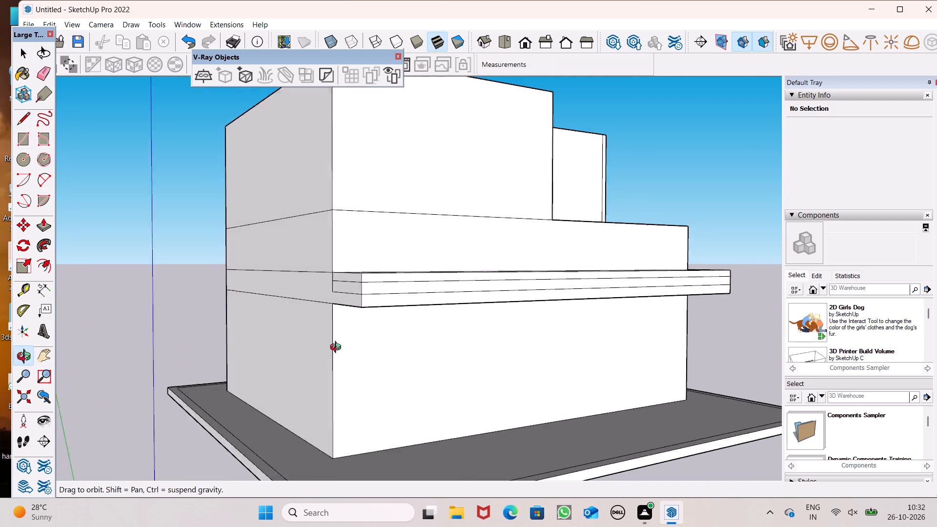
middle_click_drag(338, 348, 439, 350)
scroll(421, 352, "up", 1)
scroll(594, 345, "up", 5)
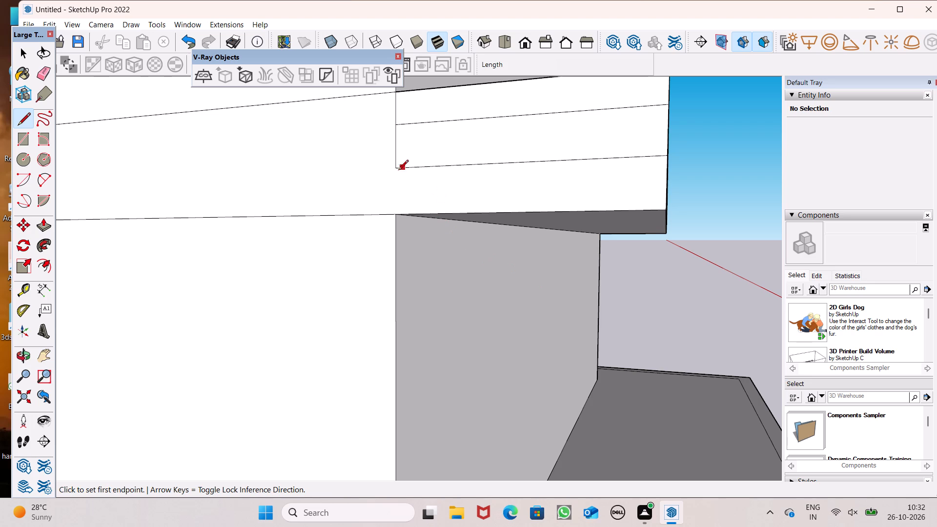
left_click(397, 170)
left_click(400, 216)
Draw a vertical line about 9 1/8" long where the projection's terrace-side end meets the wall, from lower division line to underside.
scroll(222, 175, "down", 7)
scroll(478, 306, "up", 1)
middle_click_drag(478, 305, 63, 258)
scroll(203, 222, "down", 3)
middle_click_drag(415, 244, 286, 256)
scroll(286, 167, "up", 6)
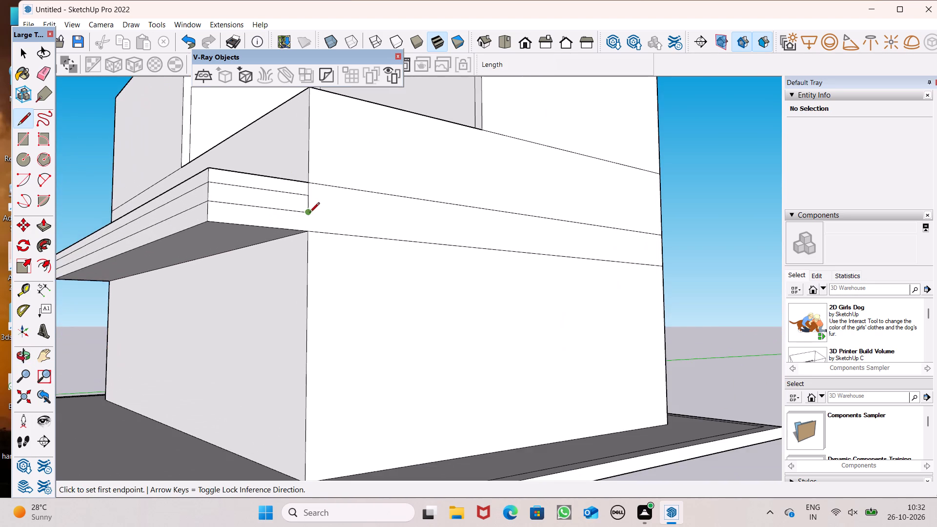
scroll(311, 213, "up", 5)
left_click(304, 213)
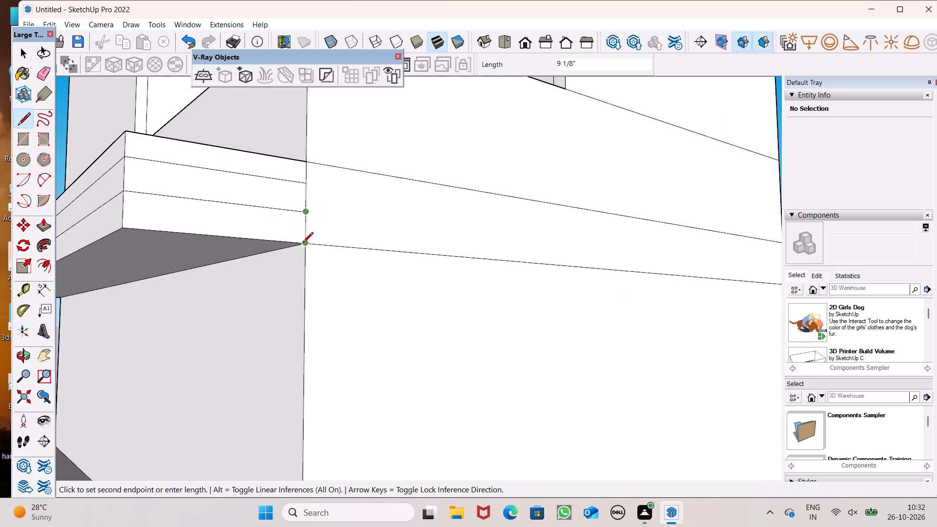
left_click(302, 243)
scroll(389, 213, "down", 4)
middle_click_drag(399, 251, 578, 269)
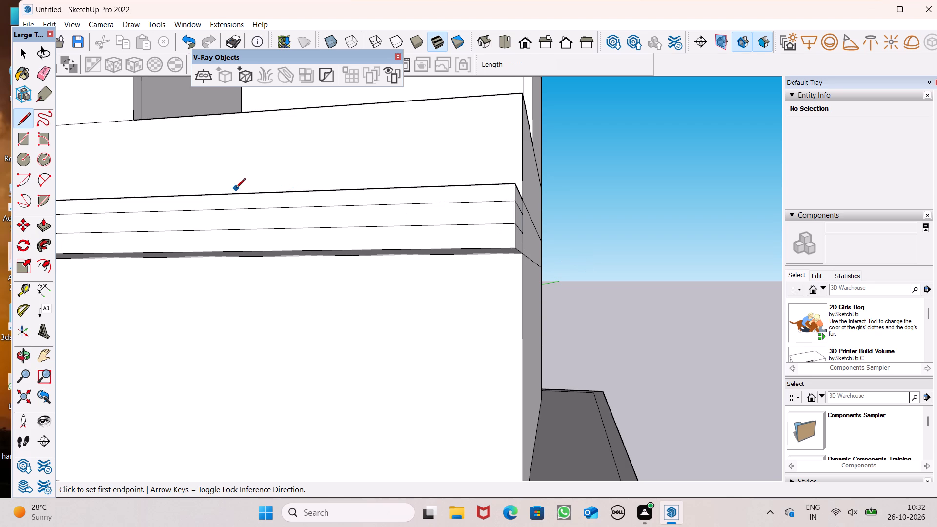
key("space")
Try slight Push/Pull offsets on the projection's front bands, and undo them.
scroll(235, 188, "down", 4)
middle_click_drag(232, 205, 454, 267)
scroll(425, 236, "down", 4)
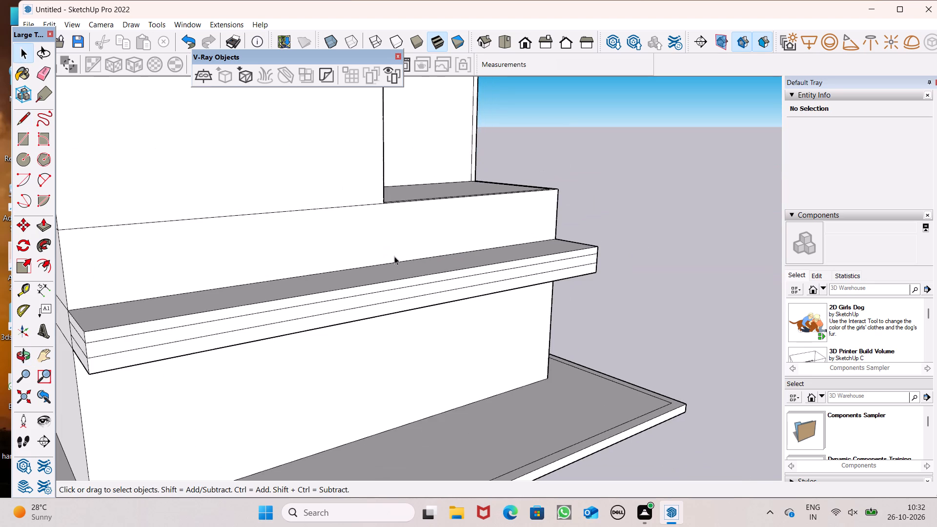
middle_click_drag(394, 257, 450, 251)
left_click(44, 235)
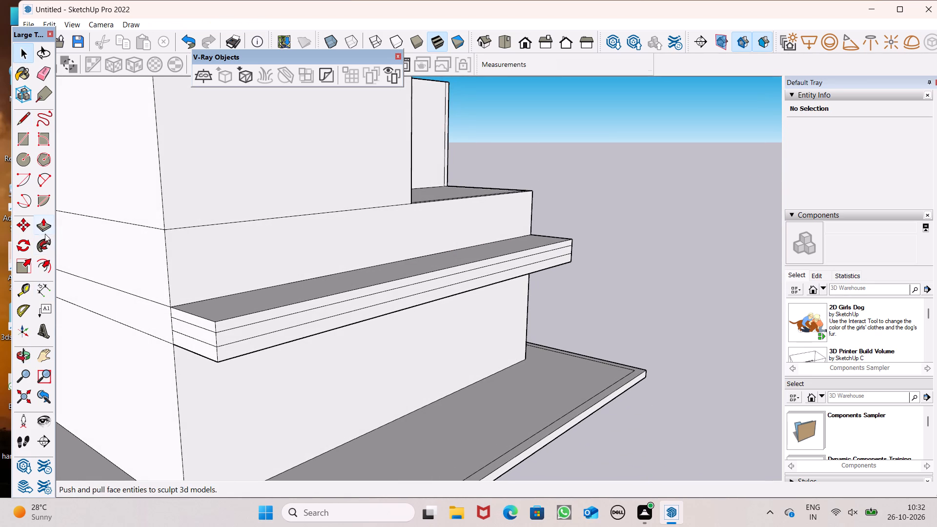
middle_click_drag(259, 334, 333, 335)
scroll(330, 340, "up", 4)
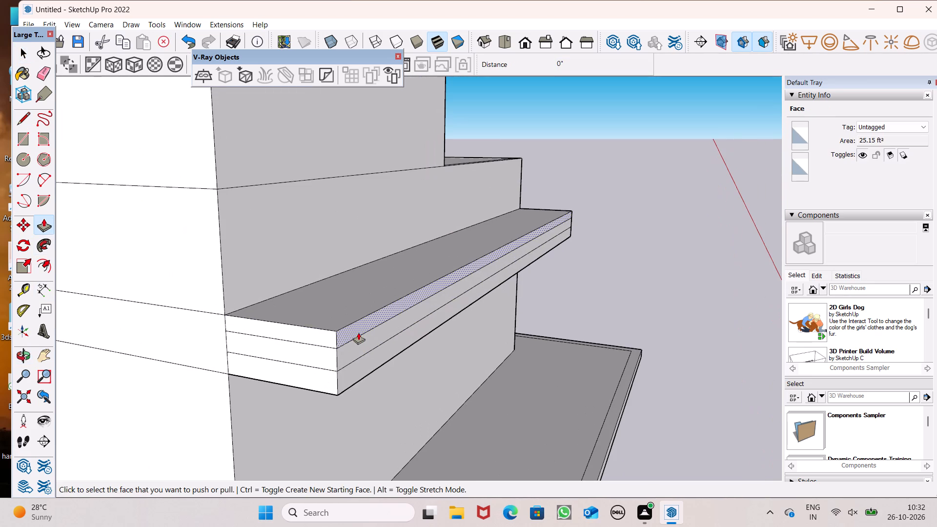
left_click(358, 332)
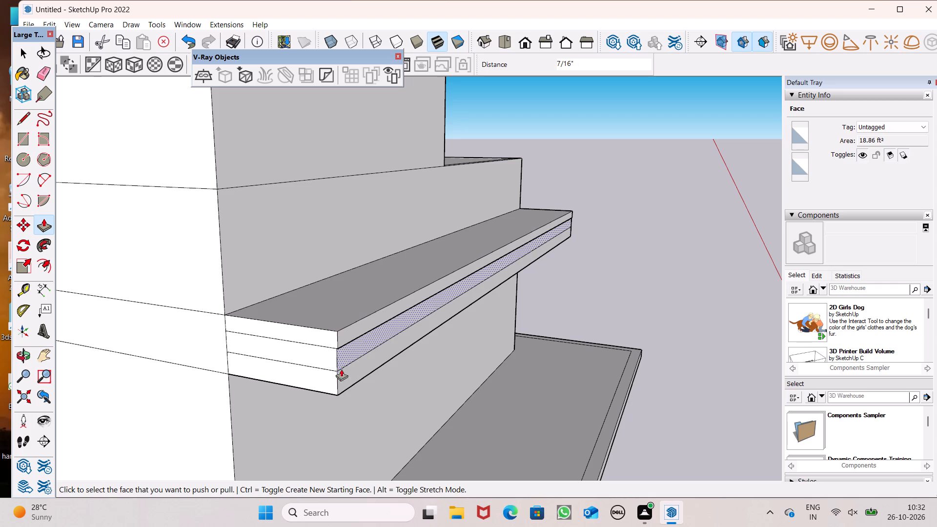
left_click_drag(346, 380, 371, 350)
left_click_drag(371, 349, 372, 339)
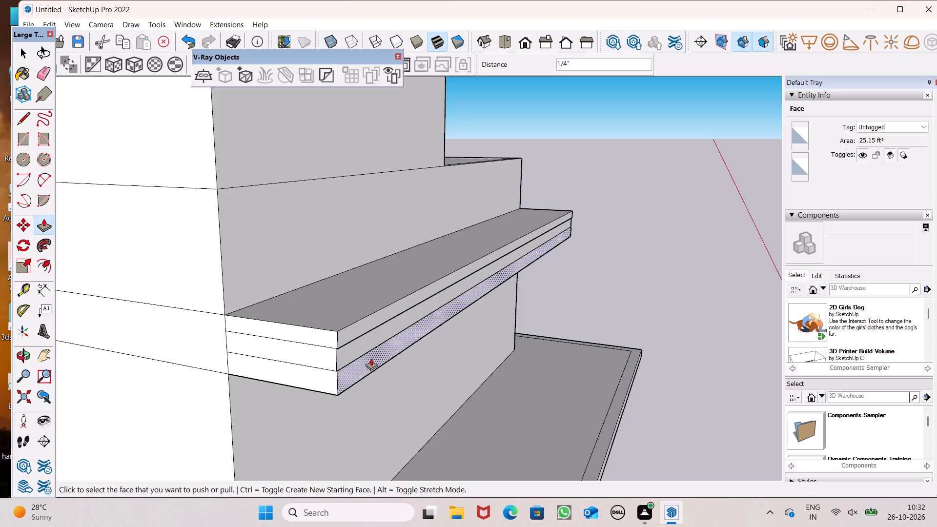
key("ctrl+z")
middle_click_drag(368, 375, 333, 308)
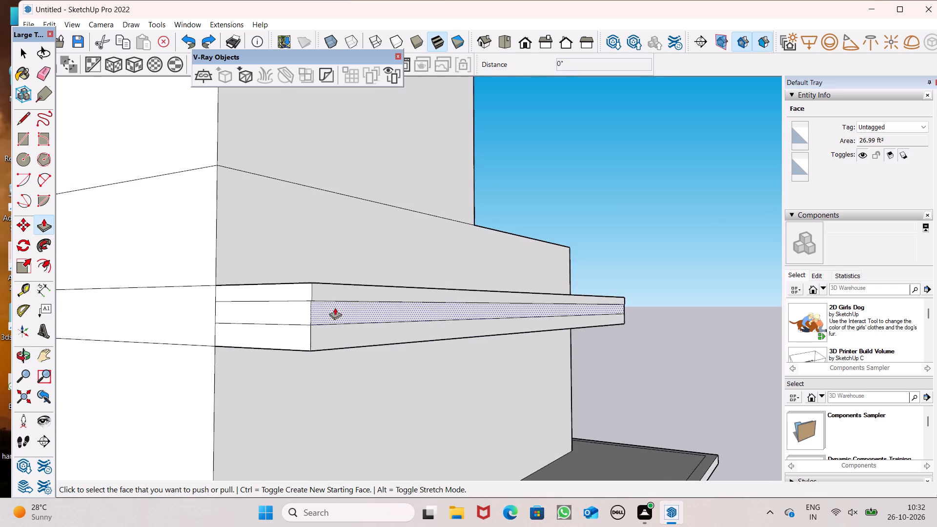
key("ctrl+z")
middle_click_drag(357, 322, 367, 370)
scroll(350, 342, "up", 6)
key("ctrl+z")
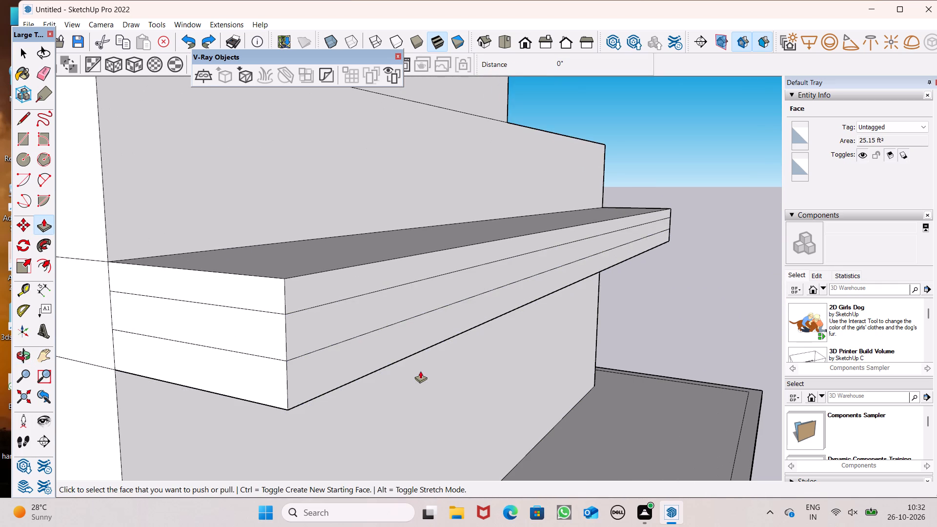
Push/Pull the middle band of the projection's front face inward about 6 3/8" to form a recessed groove.
left_click_drag(337, 324, 312, 319)
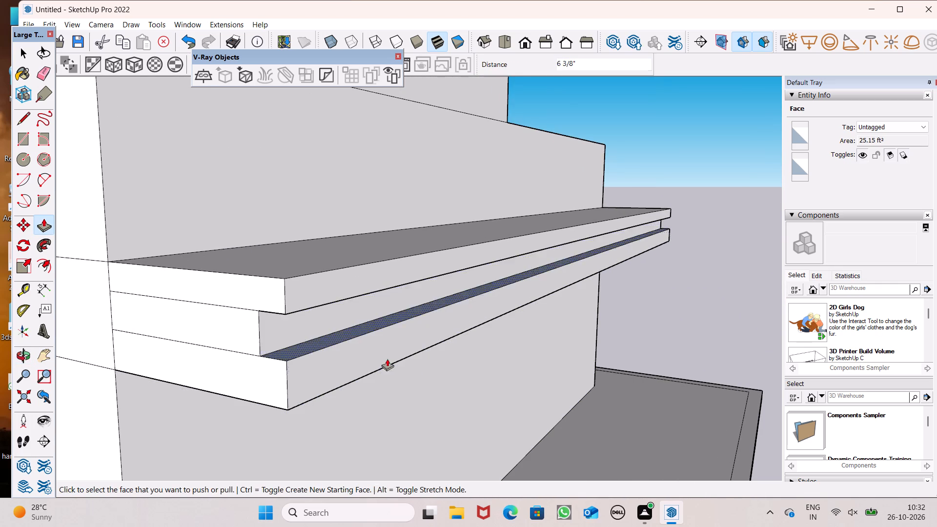
middle_click_drag(387, 357, 268, 320)
scroll(381, 352, "up", 1)
scroll(260, 256, "down", 6)
key("space")
Push/Pull the front projection's underside up about 1 7/8".
scroll(234, 280, "down", 4)
middle_click_drag(217, 311, 100, 322)
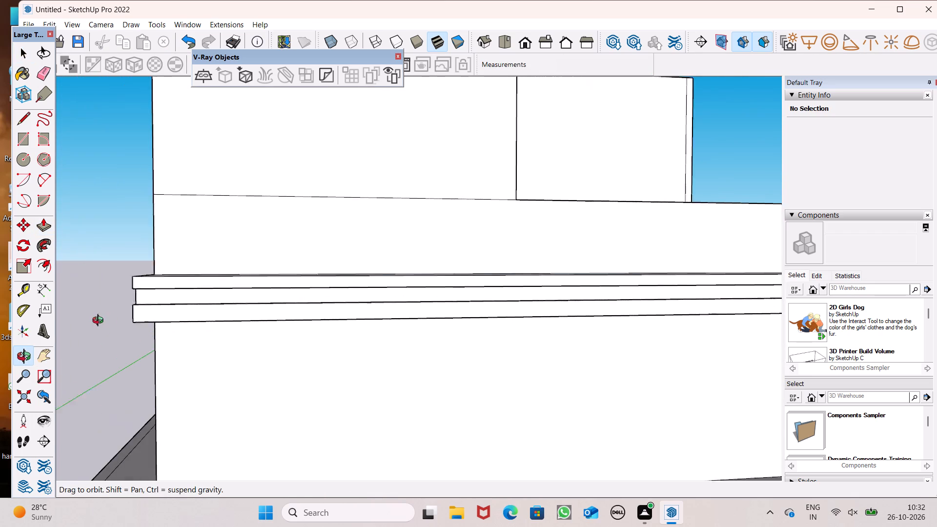
middle_click_drag(100, 322, 98, 322)
scroll(143, 306, "down", 1)
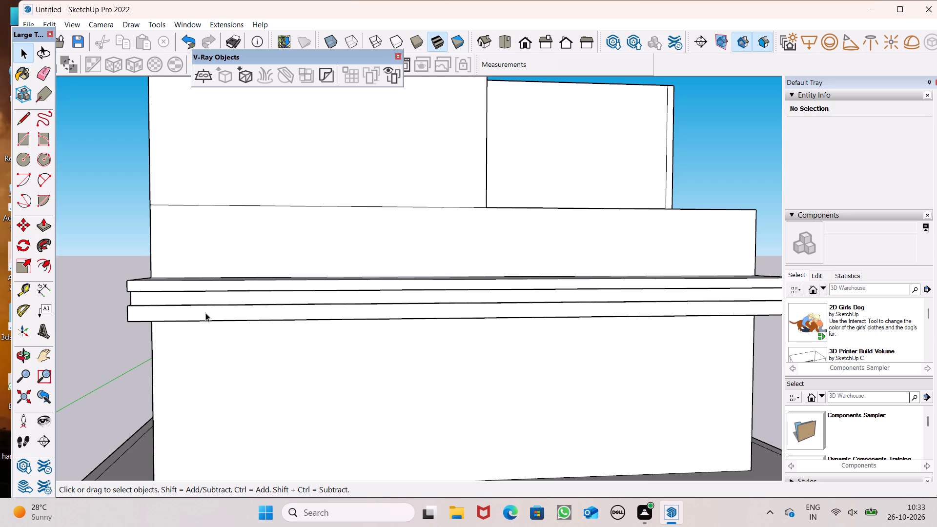
scroll(129, 291, "down", 2)
middle_click_drag(283, 372, 273, 263)
left_click(45, 224)
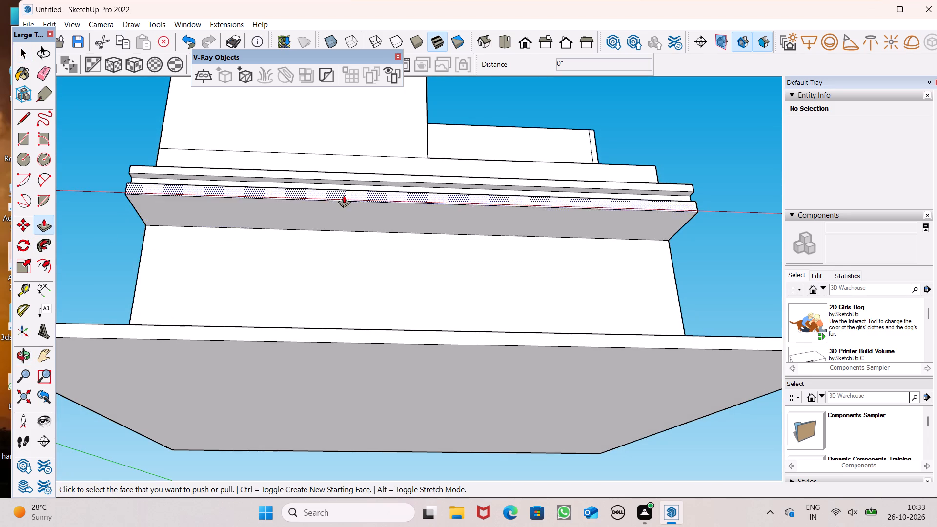
scroll(364, 190, "up", 7)
scroll(372, 219, "down", 3)
left_click(369, 231)
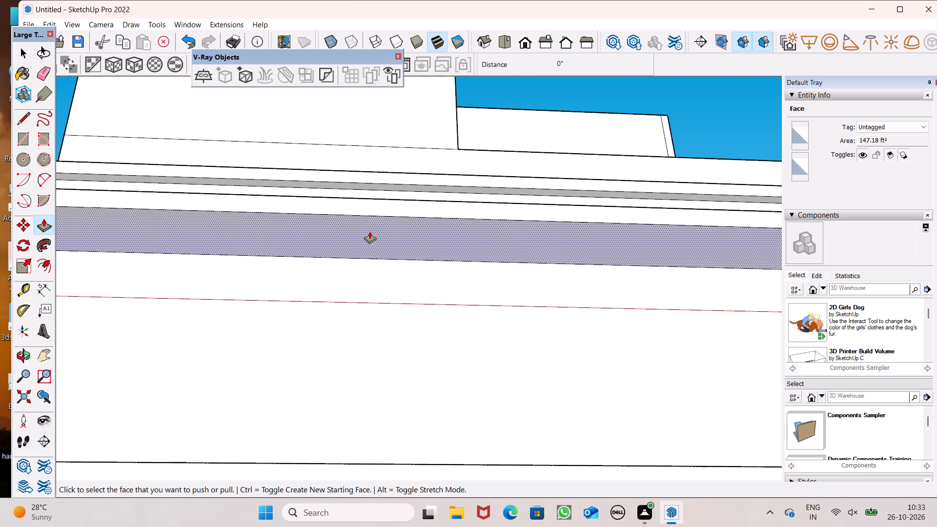
Erase the leftover horizontal edge on the front wall just below the projection's underside.
scroll(342, 248, "down", 4)
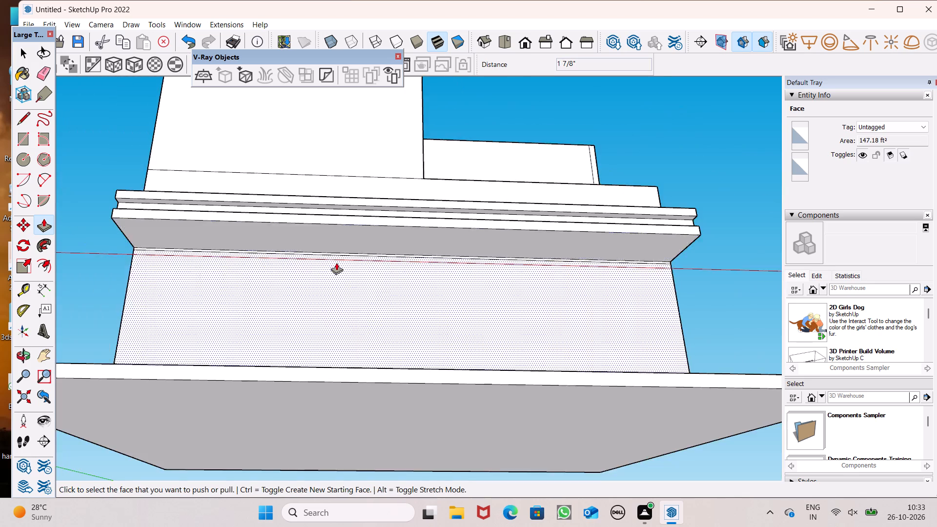
middle_click_drag(336, 264, 331, 344)
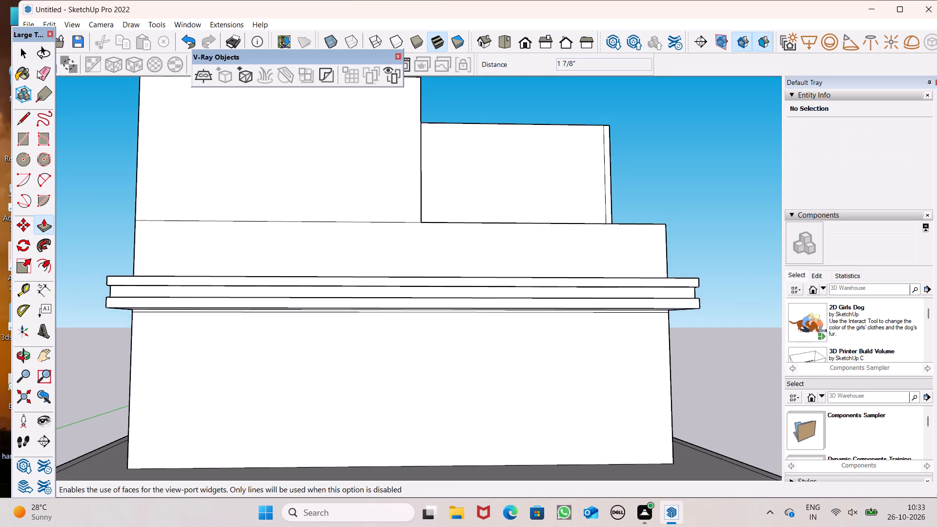
left_click(36, 70)
scroll(181, 349, "up", 13)
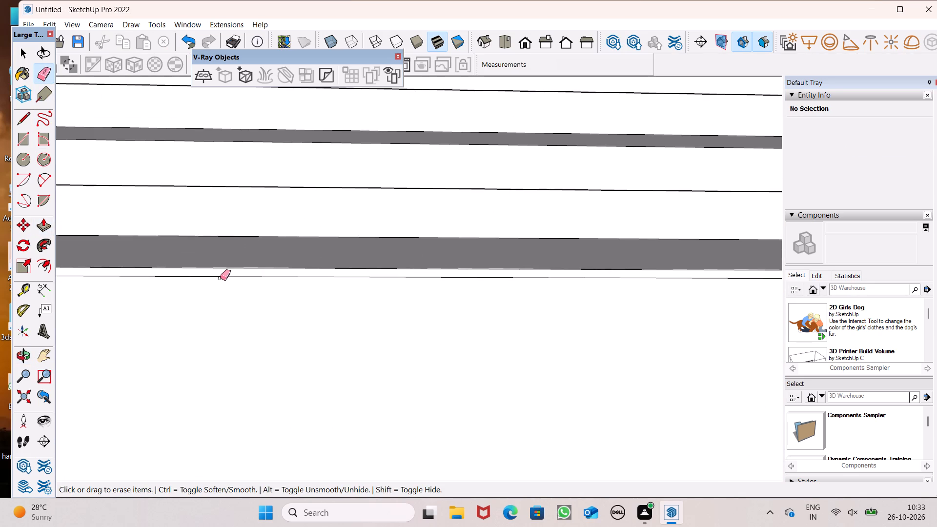
left_click_drag(221, 278, 226, 275)
scroll(173, 361, "down", 10)
scroll(309, 199, "down", 4)
middle_click_drag(335, 239, 339, 313)
scroll(339, 244, "up", 1)
key("space")
Draw a window rectangle about 7' 1 7/16" by 6' 2 13/16" on the left part of the ground-floor front wall.
scroll(272, 271, "down", 5)
middle_click_drag(396, 356, 377, 321)
middle_click(381, 314)
middle_click_drag(385, 303, 402, 274)
scroll(393, 290, "up", 1)
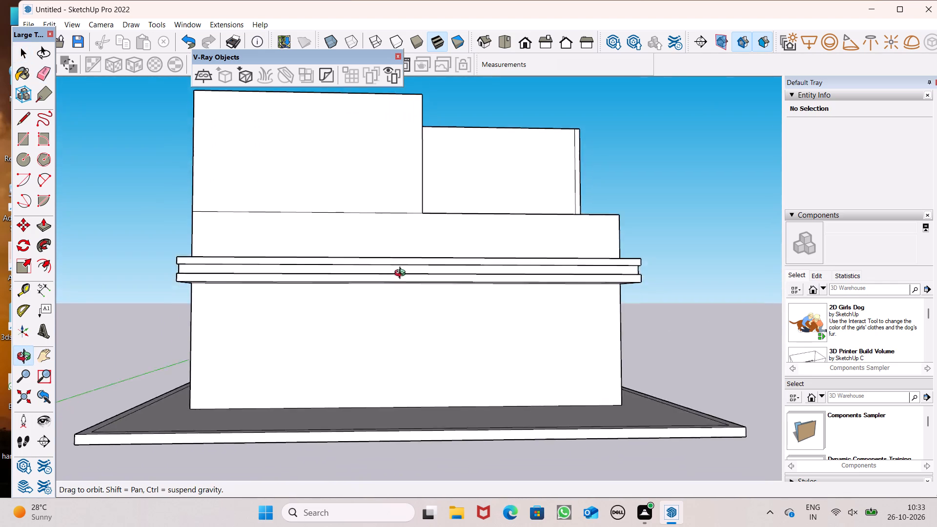
middle_click_drag(402, 274, 443, 218)
middle_click_drag(431, 216, 409, 228)
middle_click_drag(402, 233, 350, 274)
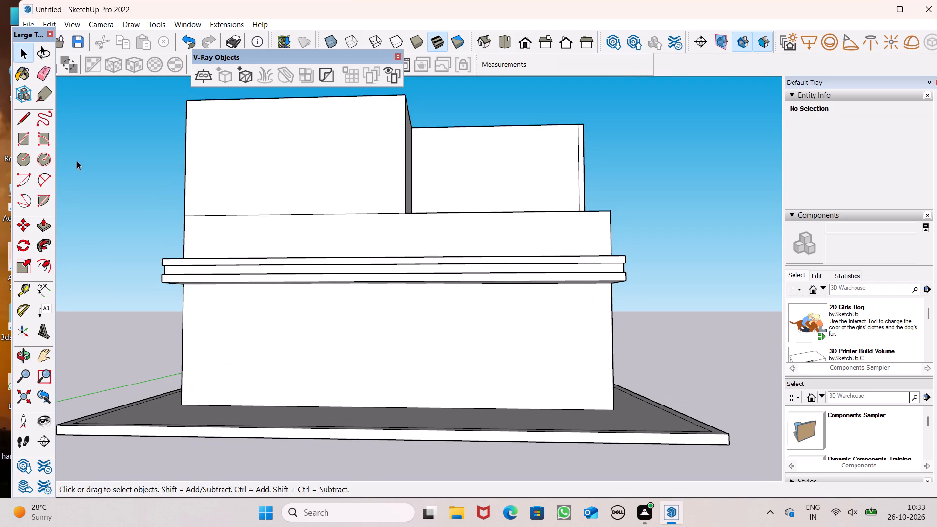
left_click(21, 150)
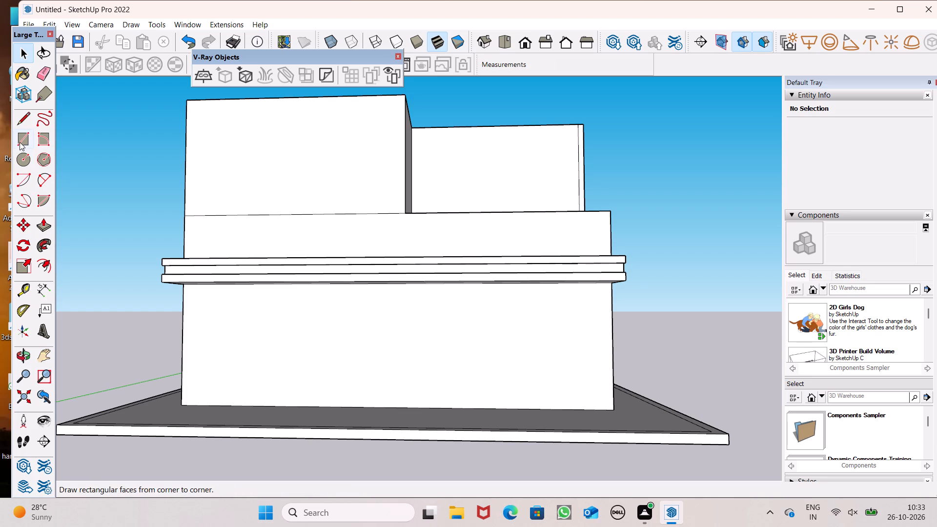
left_click(20, 141)
scroll(312, 369, "up", 1)
middle_click_drag(314, 368, 352, 334)
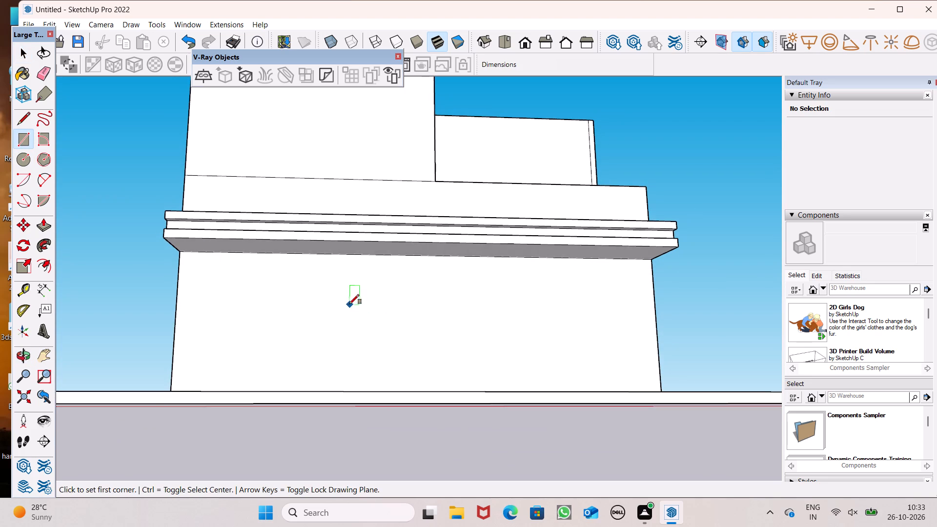
scroll(233, 304, "up", 3)
middle_click_drag(394, 324, 368, 341)
scroll(472, 248, "down", 5)
middle_click_drag(453, 296, 462, 327)
scroll(462, 327, "up", 1)
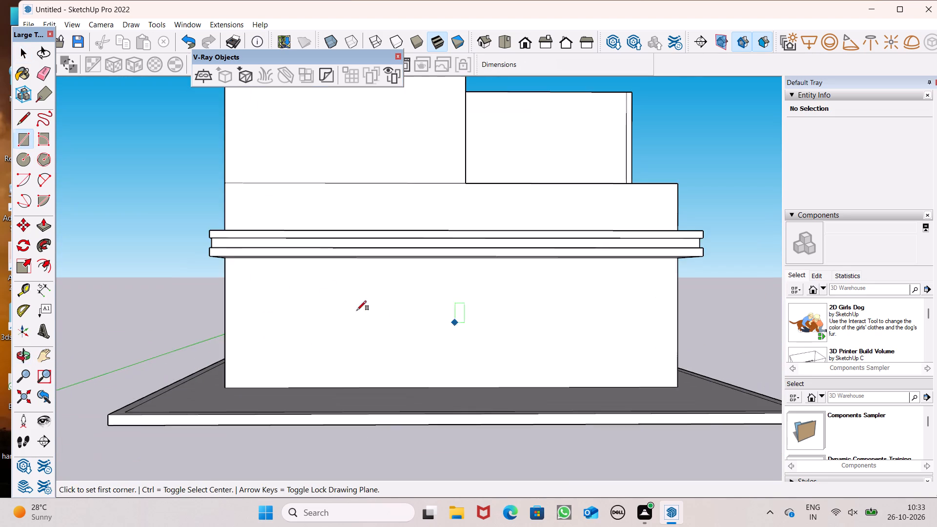
scroll(271, 289, "up", 6)
scroll(317, 282, "down", 2)
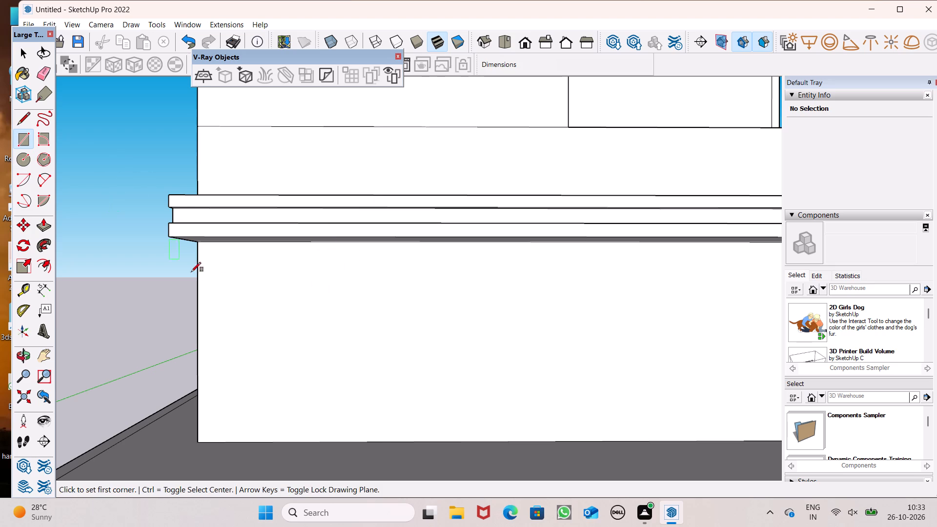
middle_click_drag(381, 300, 362, 276)
scroll(369, 278, "down", 2)
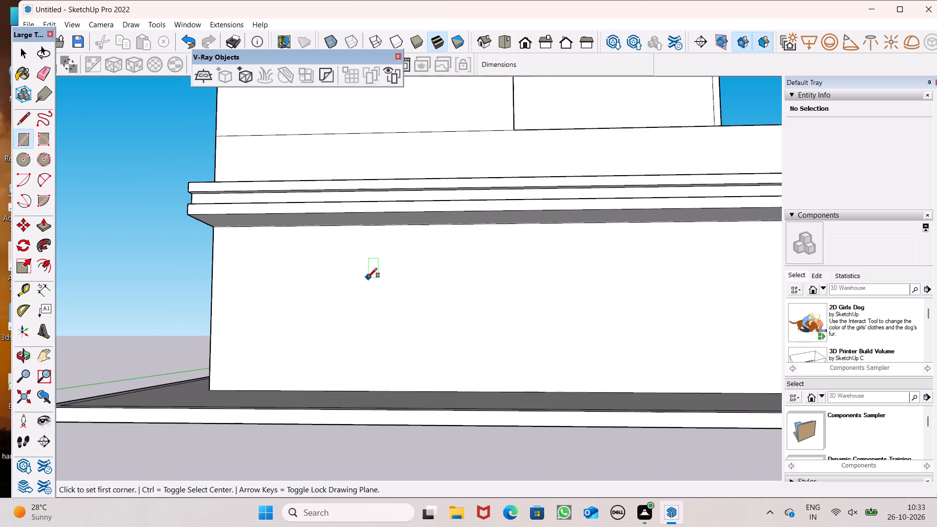
scroll(367, 278, "down", 2)
middle_click_drag(373, 293, 384, 319)
middle_click_drag(382, 360, 397, 344)
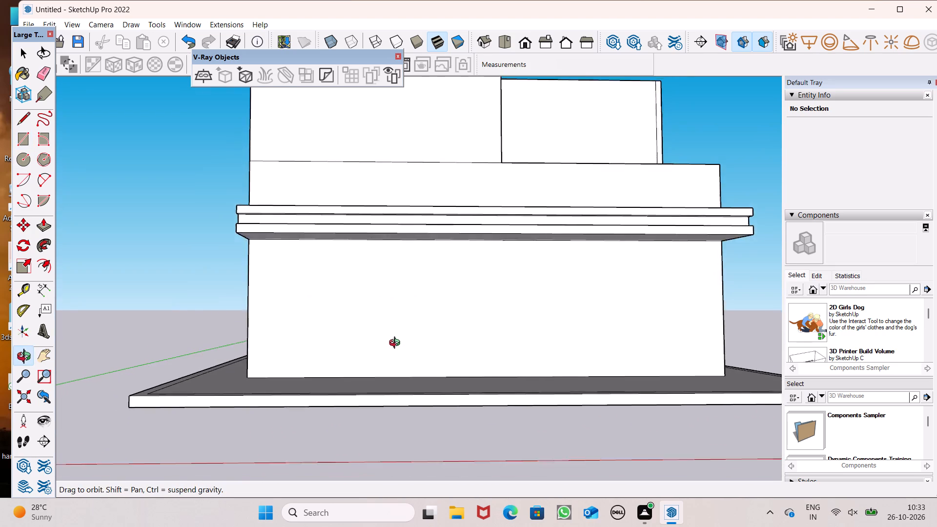
middle_click_drag(397, 344, 398, 343)
scroll(399, 343, "up", 1)
scroll(367, 300, "up", 2)
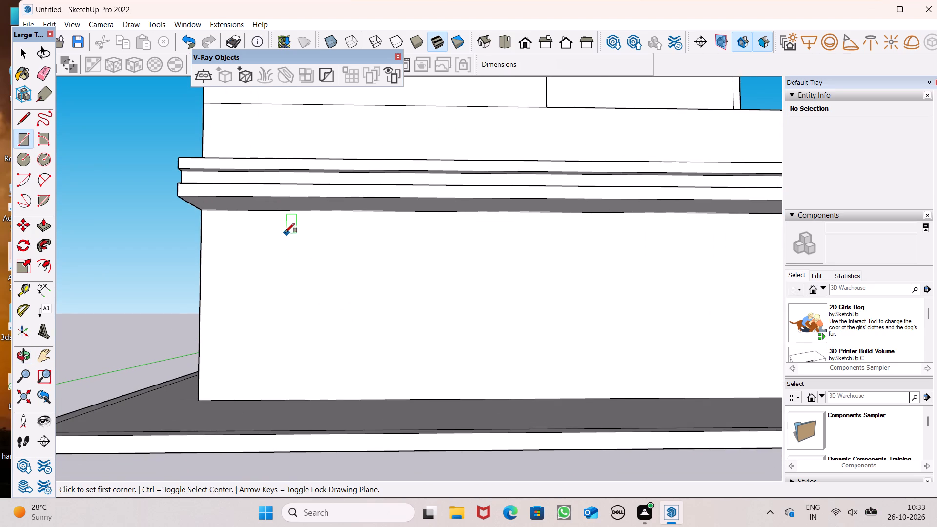
left_click(314, 236)
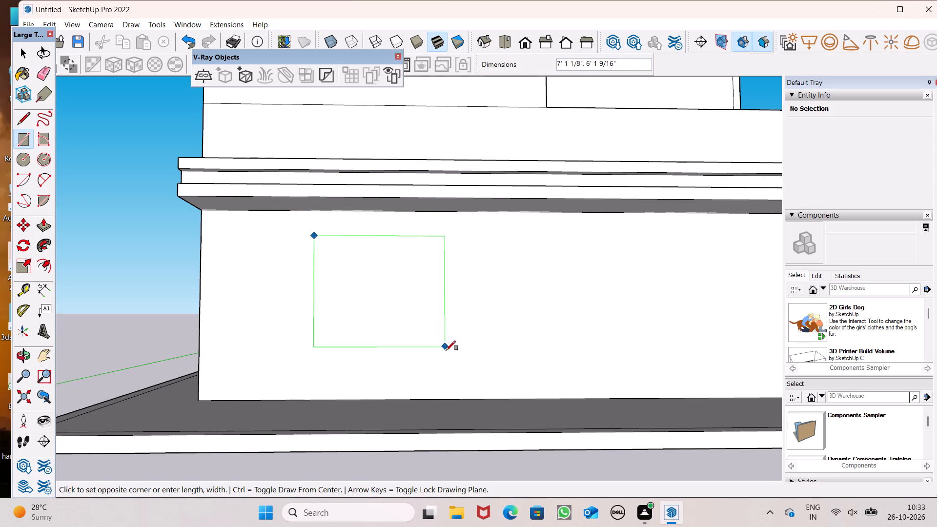
left_click(446, 351)
Draw a vertical line about 10' 1 7/8" long from the projection's underside to the front wall's base, right of the window rectangle.
left_click(23, 125)
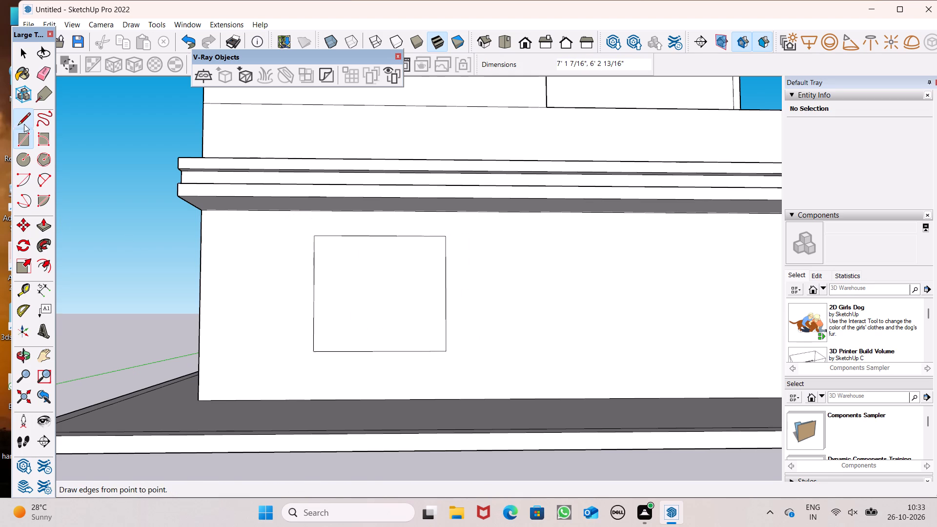
scroll(34, 162, "down", 4)
scroll(240, 211, "down", 3)
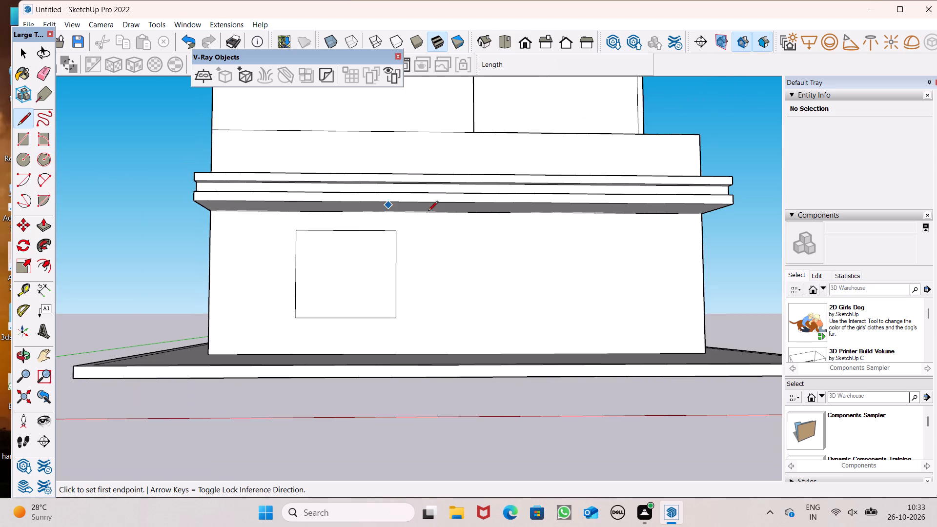
left_click(472, 212)
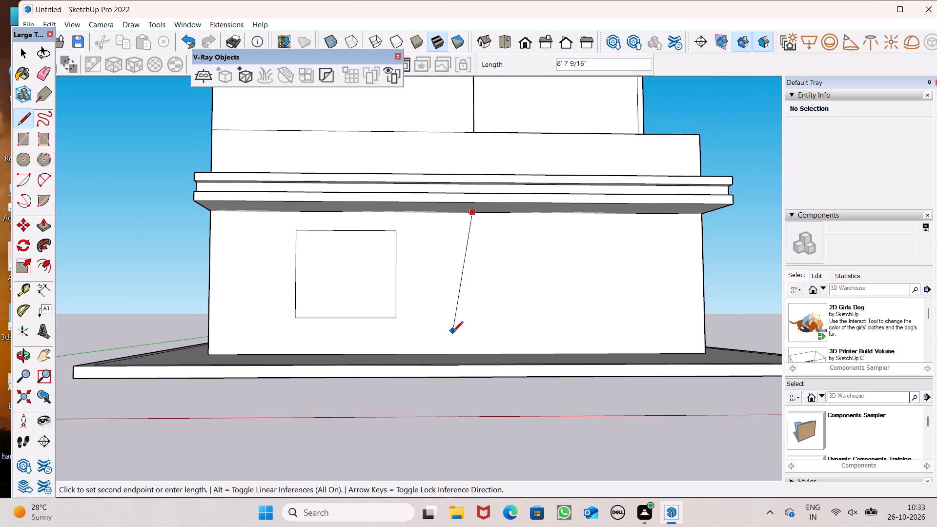
left_click(470, 351)
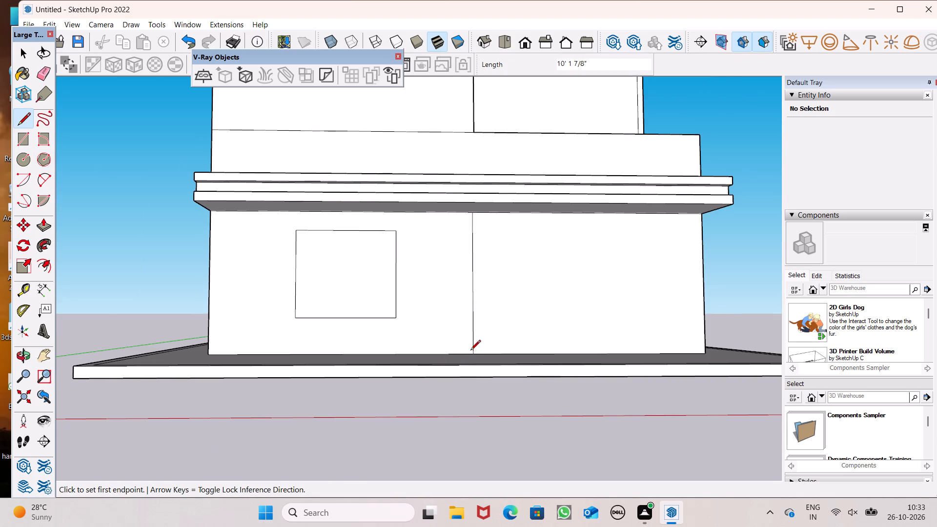
Move the vertical line on the front wall about 5 1/4" farther from the window rectangle.
scroll(435, 272, "down", 1)
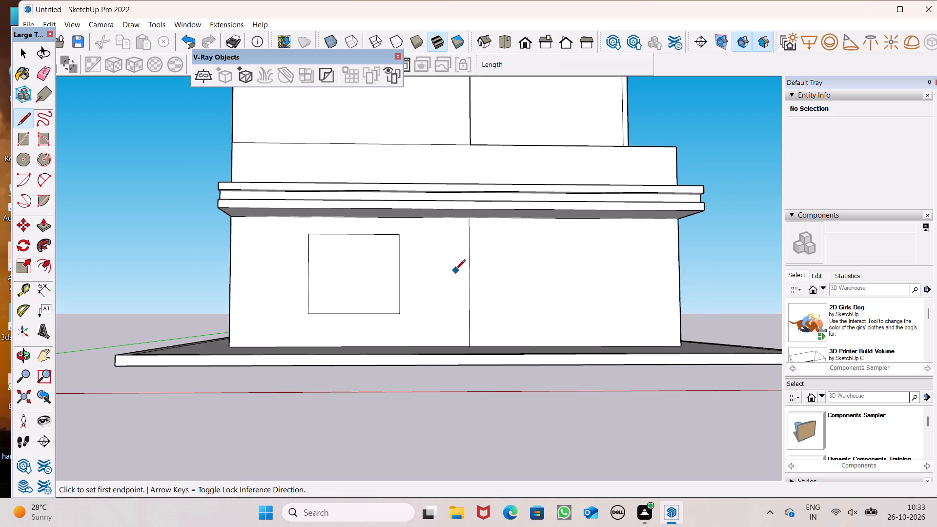
middle_click_drag(466, 272, 463, 342)
scroll(463, 341, "up", 1)
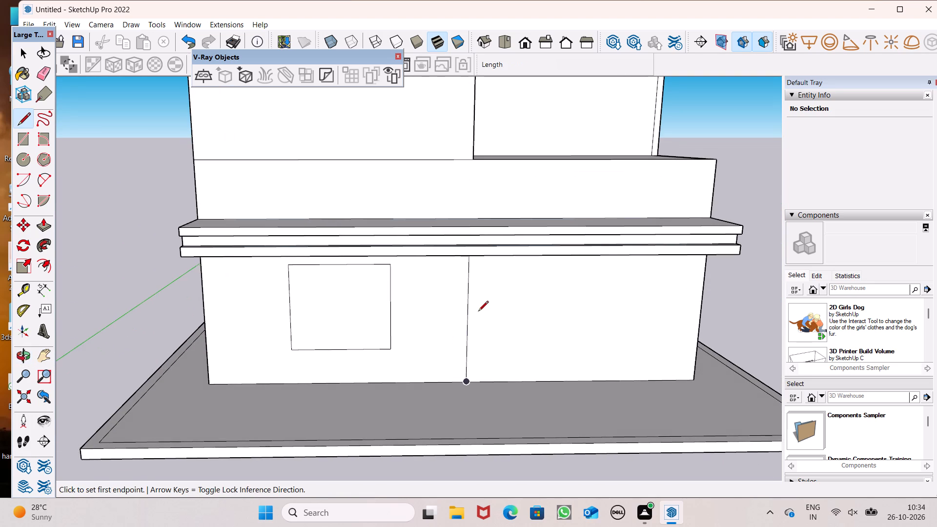
key("space")
left_click(465, 364)
key("m")
key("Return")
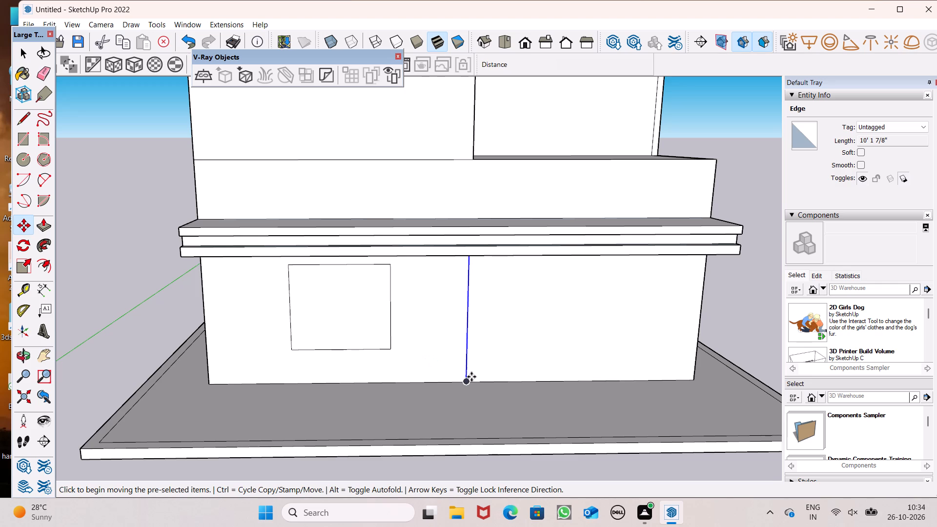
left_click_drag(466, 378, 473, 378)
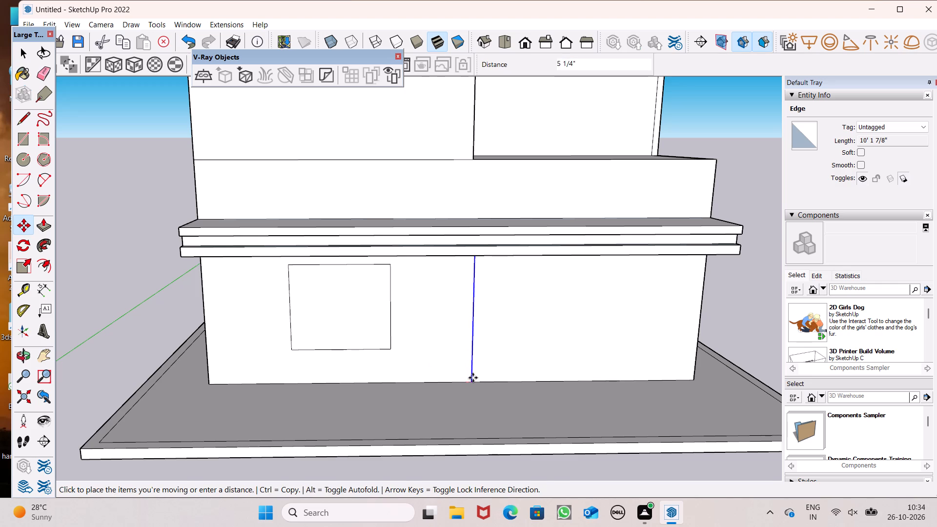
left_click_drag(473, 378, 478, 378)
Copy the vertical line a short distance toward the window rectangle to outline a narrow pillar strip.
left_click_drag(480, 367, 472, 367)
left_click_drag(471, 370, 455, 374)
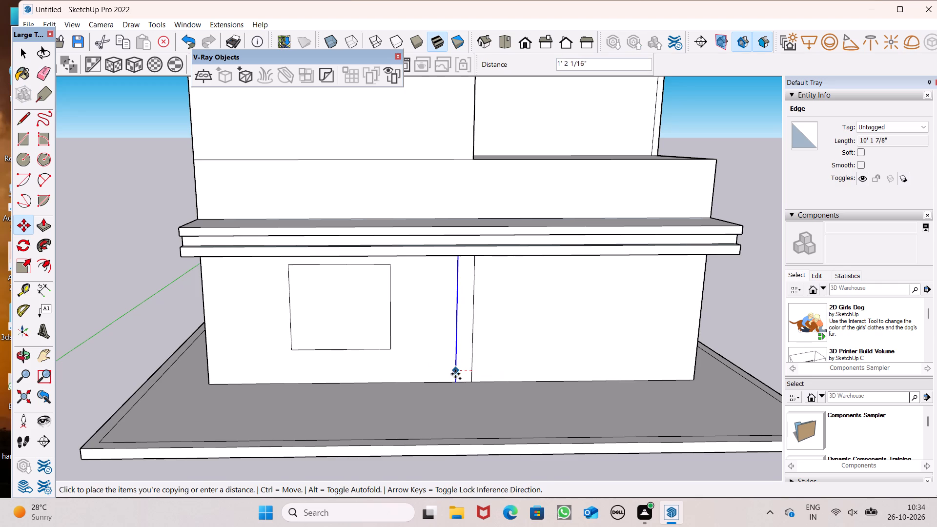
left_click_drag(455, 374, 447, 377)
left_click(447, 377)
key("space")
key("space")
scroll(348, 321, "down", 5)
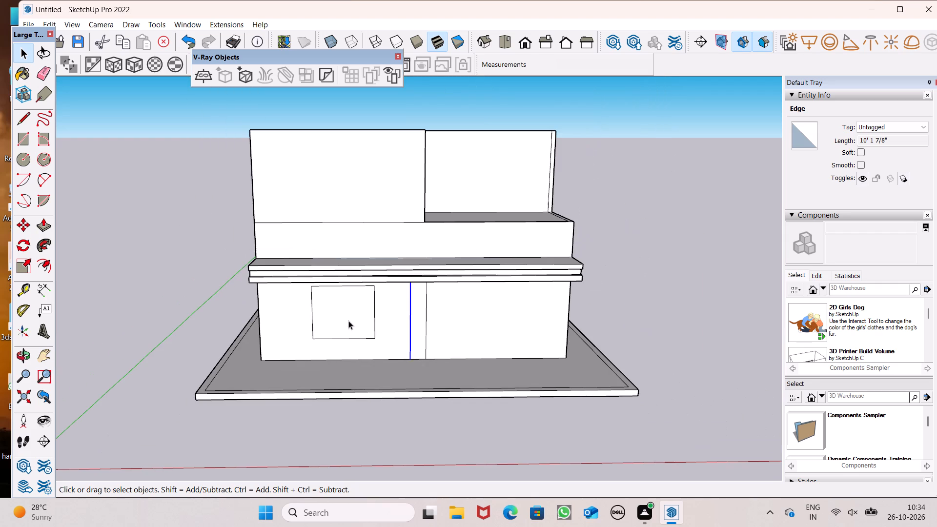
left_click(706, 345)
Push/Pull the narrow strip on the front wall outward about 1' 10 1/4" to form a pillar beneath the projection.
middle_click_drag(658, 330, 667, 292)
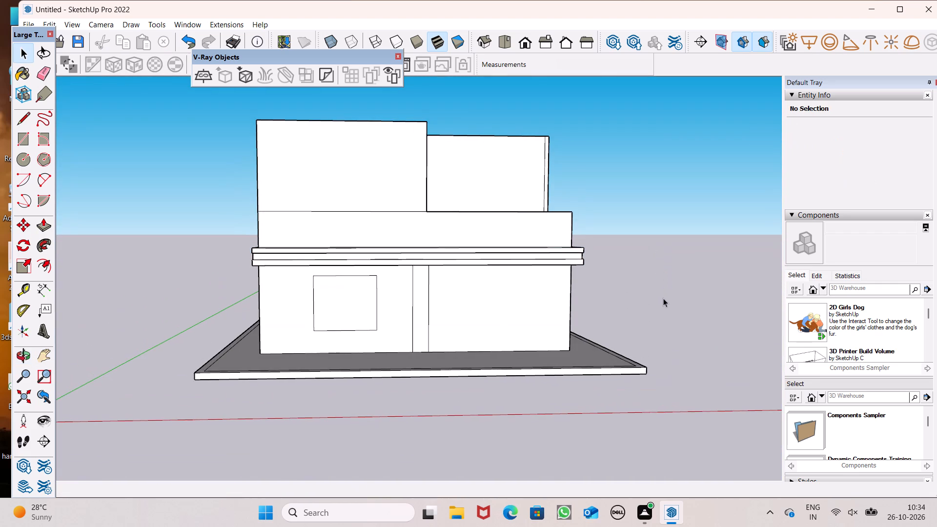
scroll(616, 273, "down", 1)
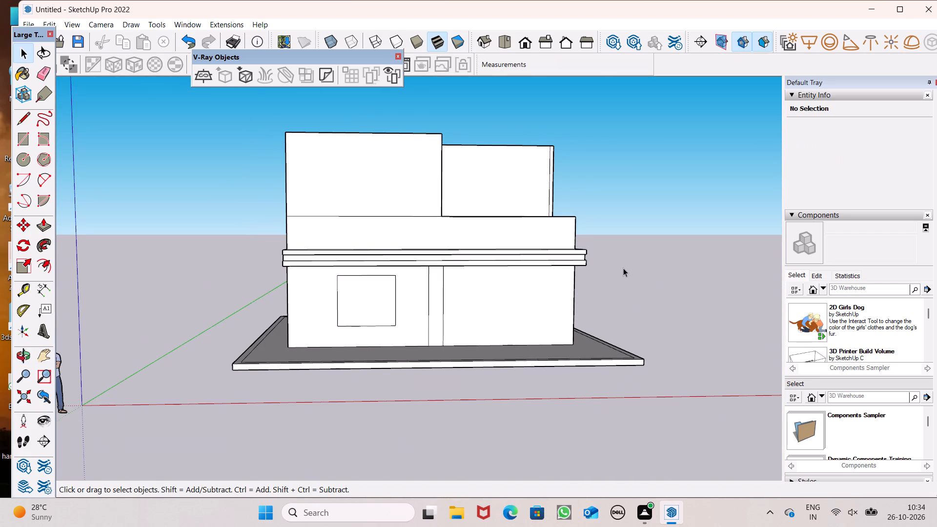
middle_click_drag(623, 268, 554, 300)
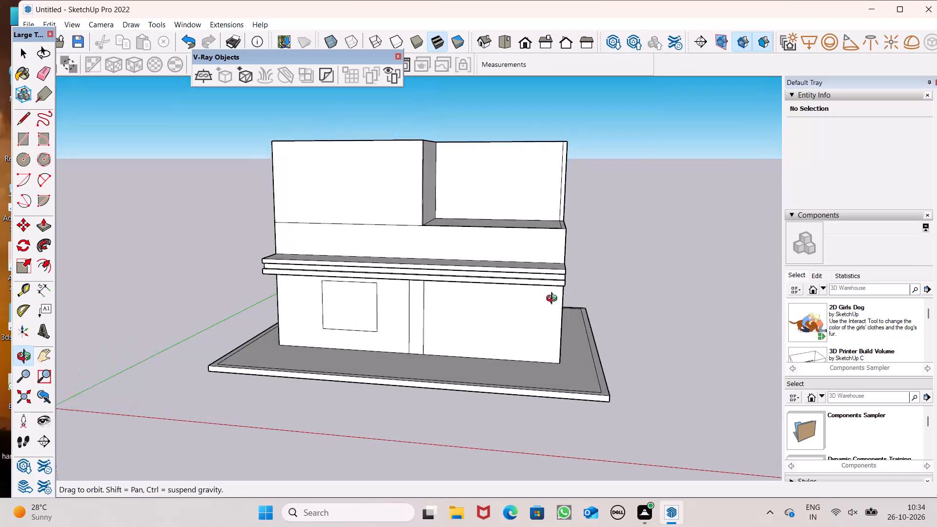
middle_click_drag(554, 300, 556, 302)
left_click(38, 218)
middle_click_drag(310, 291, 321, 302)
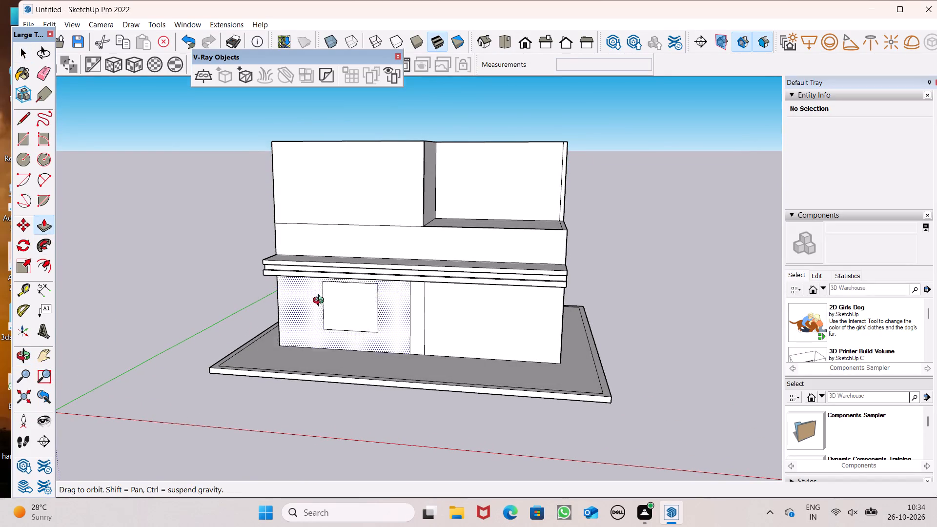
middle_click_drag(321, 302, 392, 349)
scroll(439, 368, "up", 7)
left_click_drag(436, 339, 435, 355)
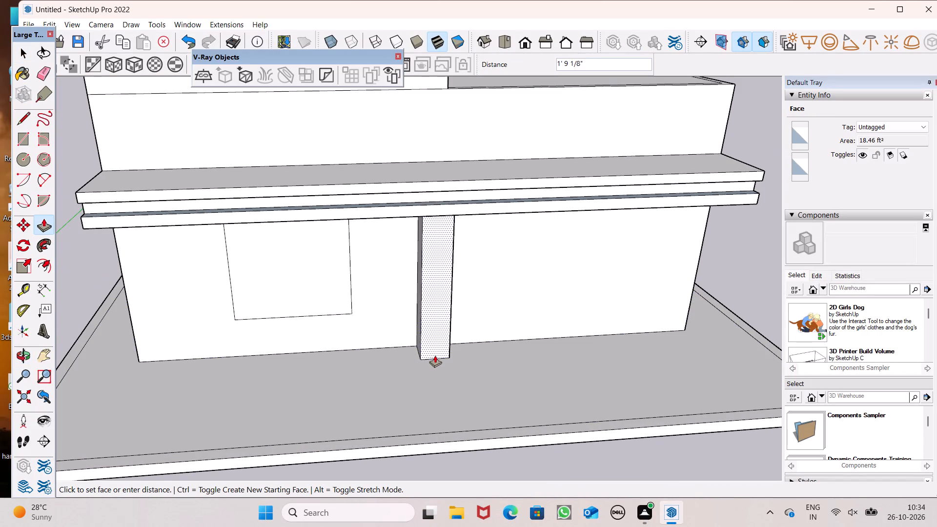
left_click_drag(435, 355, 435, 356)
Draw a 4' by 7' door rectangle rising from the base of the front wall, right of the pillar.
scroll(400, 347, "down", 3)
middle_click_drag(411, 361, 195, 365)
middle_click_drag(268, 353, 319, 357)
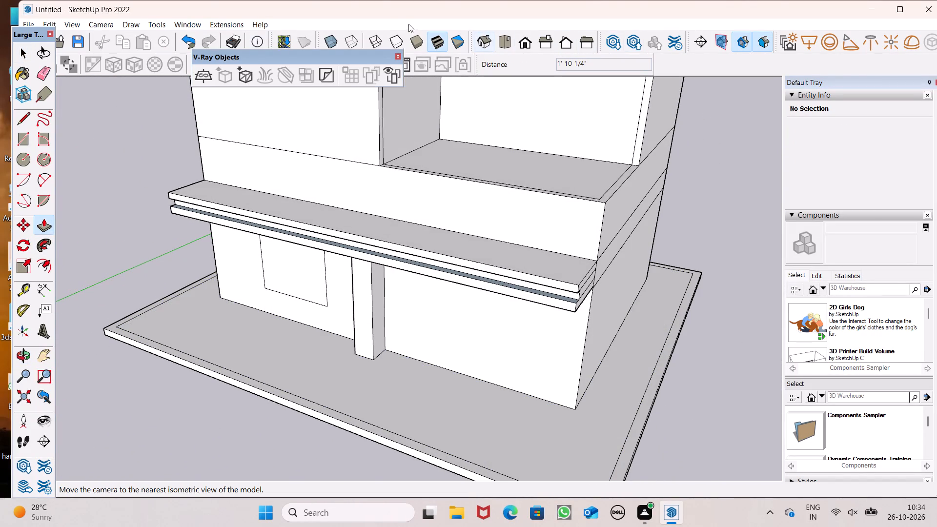
scroll(397, 23, "down", 2)
middle_click_drag(421, 58, 536, 9)
scroll(445, 0, "up", 1)
scroll(424, 16, "down", 2)
scroll(322, 252, "down", 3)
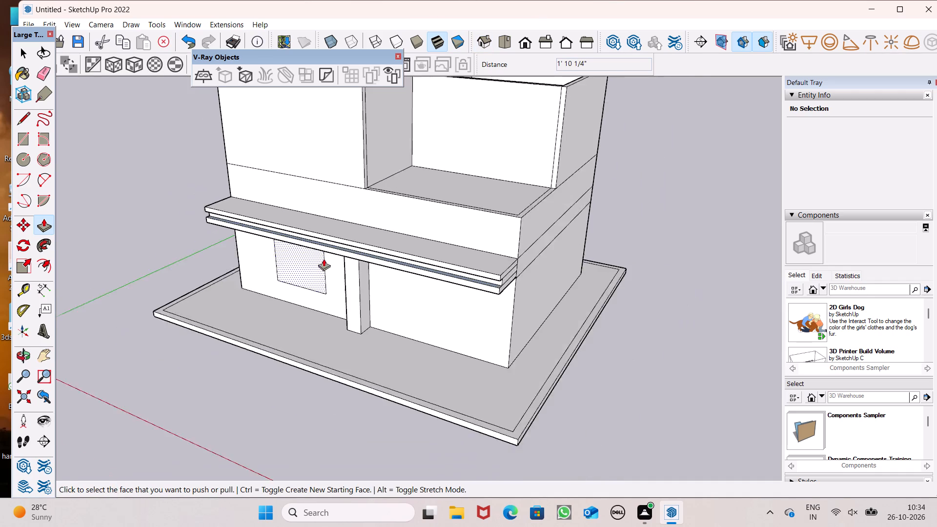
scroll(324, 259, "down", 1)
middle_click_drag(367, 284, 494, 252)
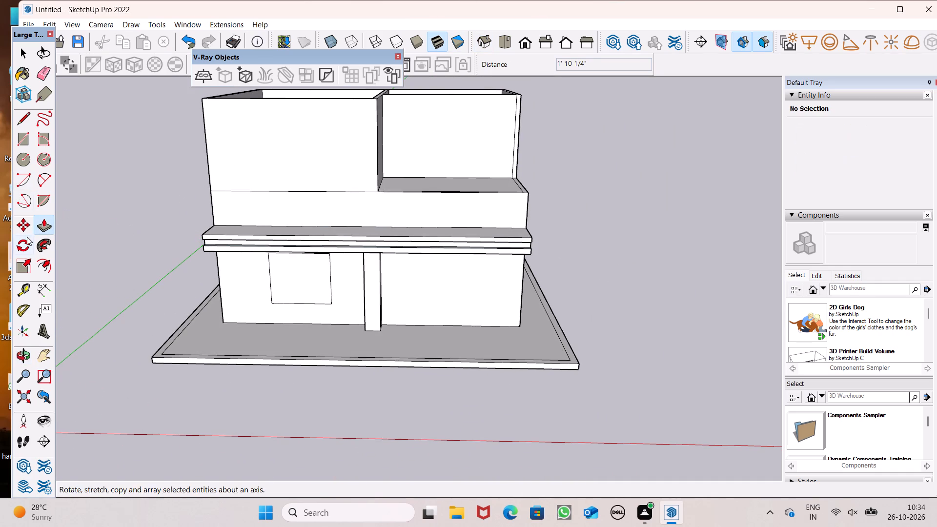
left_click(21, 143)
scroll(409, 289, "up", 3)
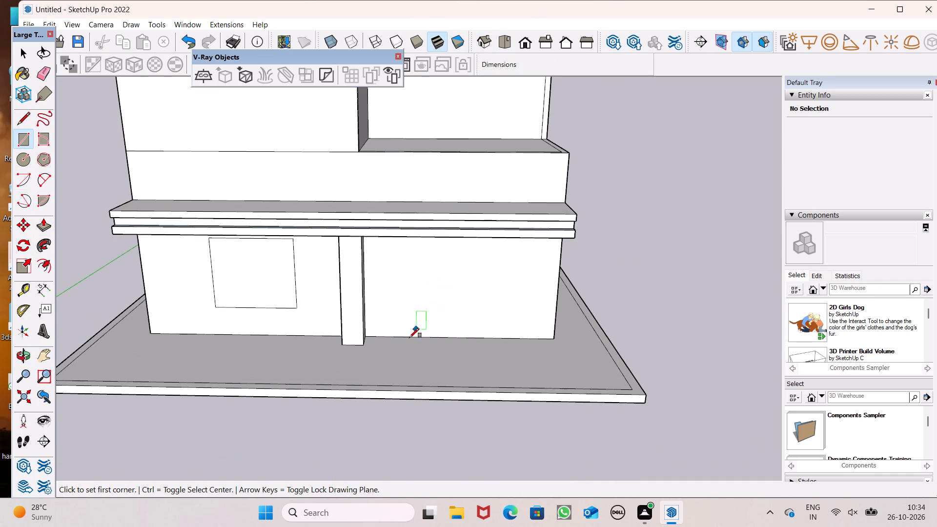
left_click(393, 334)
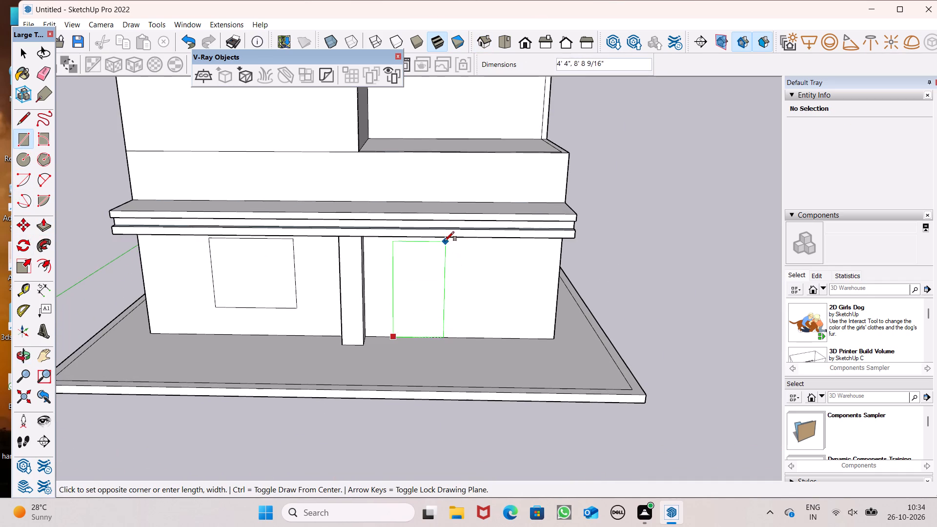
type("4'")
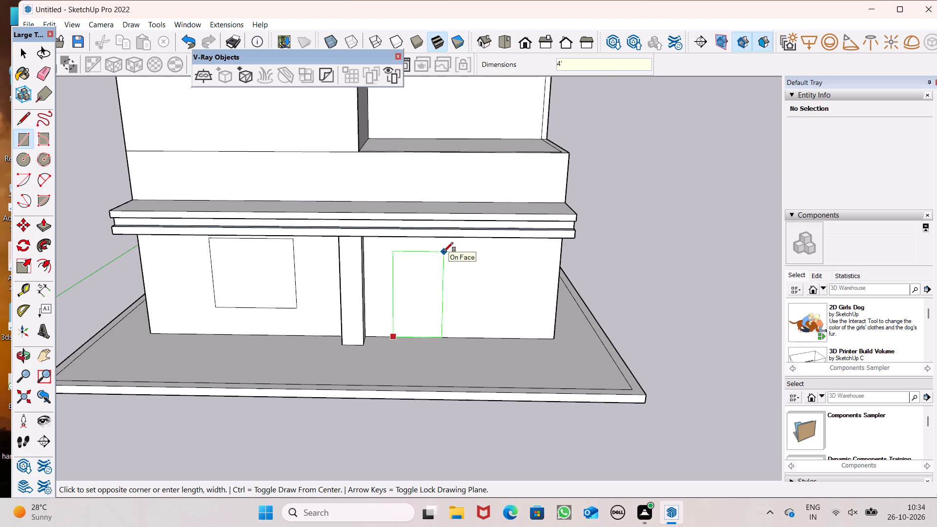
key("comma")
key("7")
key("apostrophe")
key("Return")
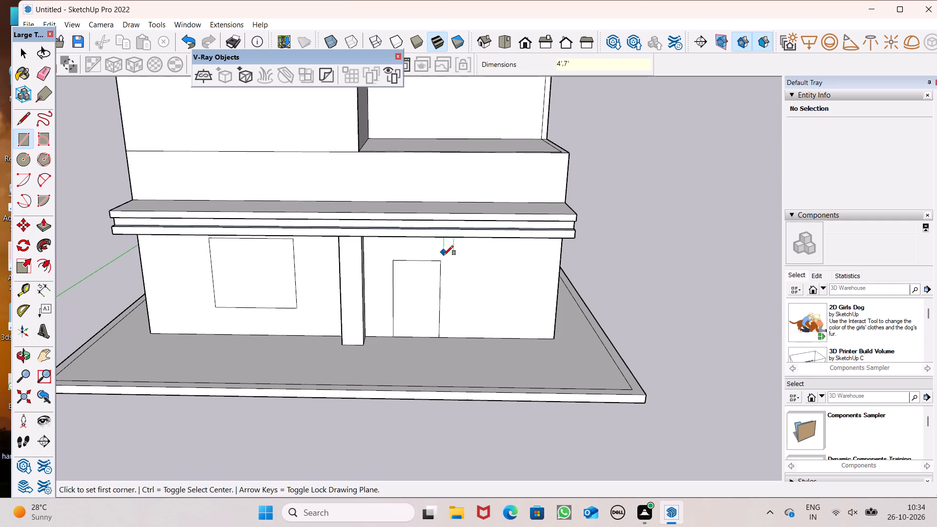
key("space")
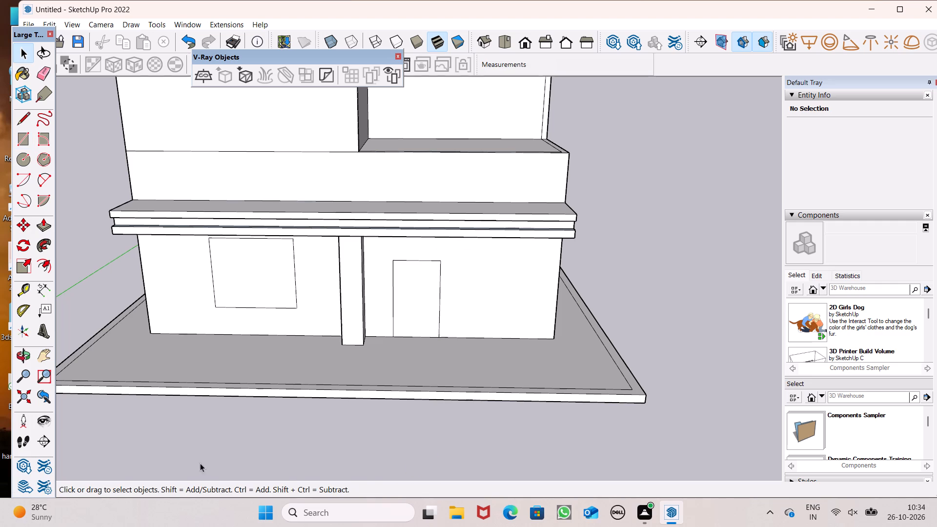
Push/Pull the lower band of the front projection's edge outward about 4' 7" to deepen the overhang.
middle_click_drag(411, 330, 392, 299)
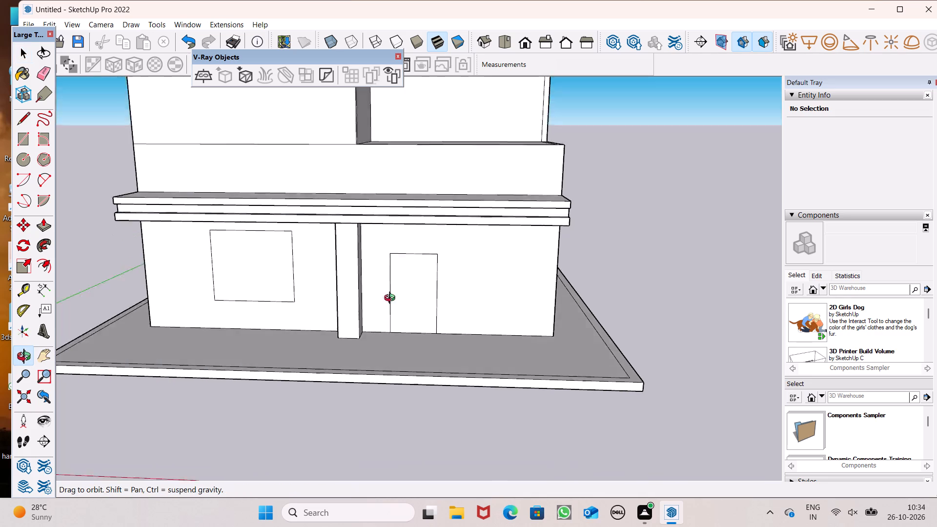
middle_click_drag(392, 299, 438, 304)
scroll(437, 300, "down", 1)
middle_click_drag(469, 308, 242, 334)
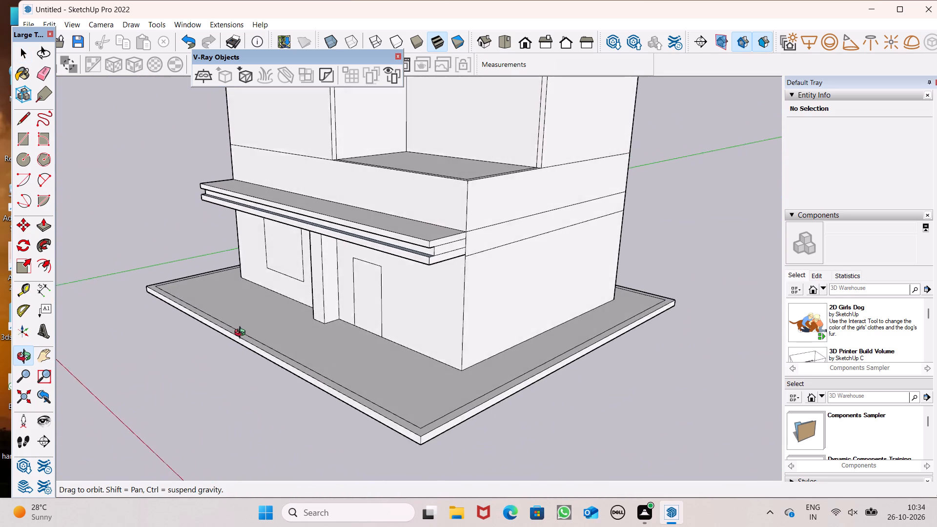
middle_click_drag(242, 334, 214, 340)
scroll(407, 269, "up", 2)
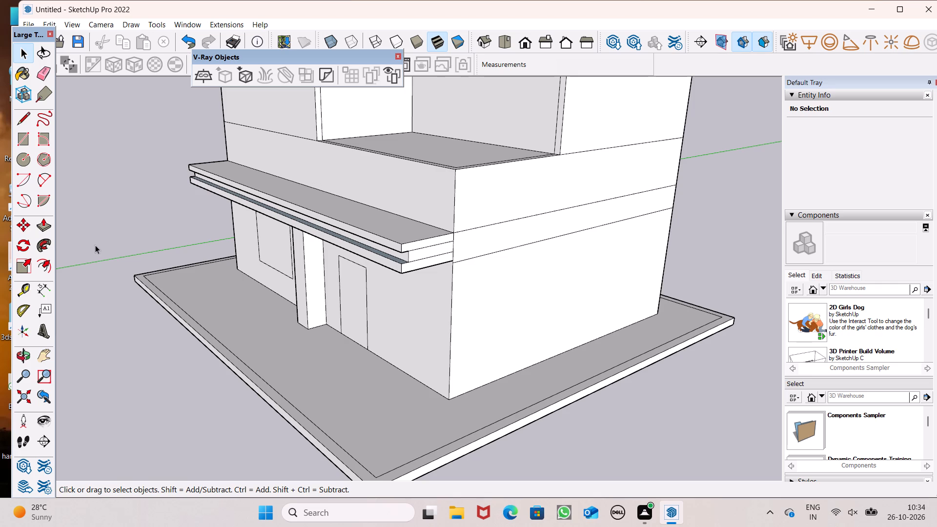
left_click(44, 226)
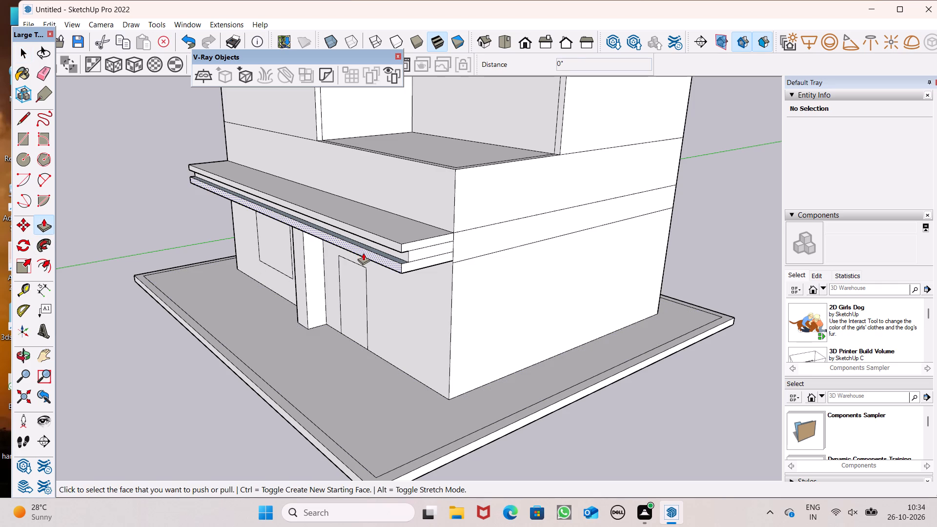
left_click_drag(363, 253, 284, 288)
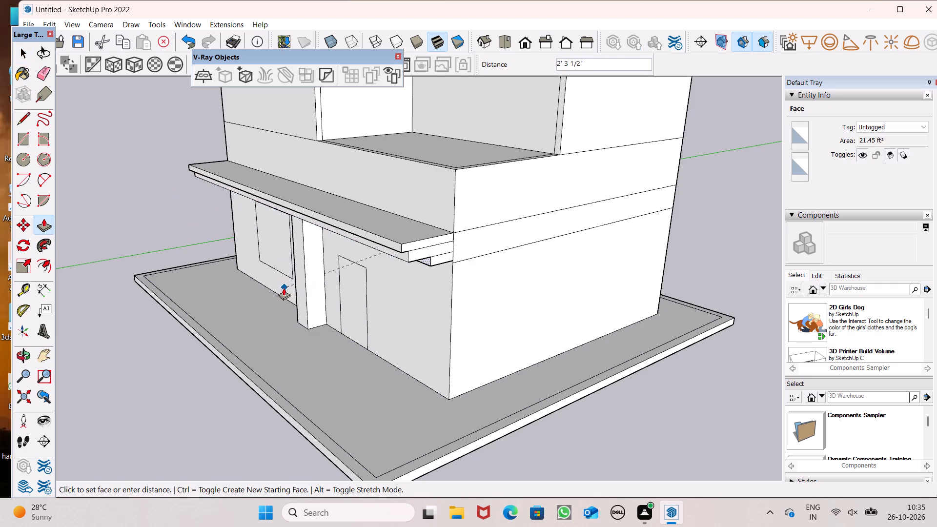
left_click_drag(284, 288, 258, 288)
scroll(274, 273, "up", 1)
middle_click_drag(274, 272, 346, 311)
scroll(368, 336, "up", 4)
left_click_drag(392, 367, 476, 315)
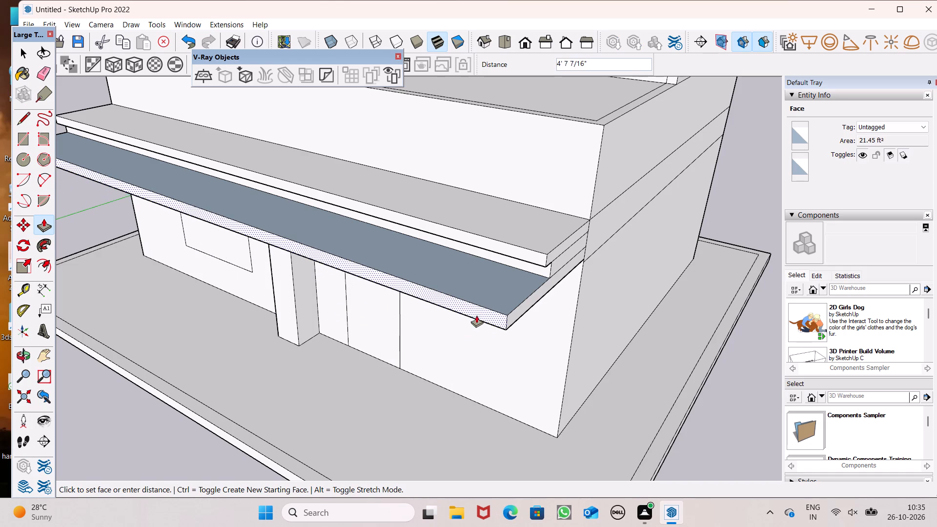
left_click_drag(476, 315, 478, 314)
Push/Pull the projection's middle band outward about 3' 4", and set it slightly back from the lower band as a groove.
left_click_drag(504, 262, 505, 262)
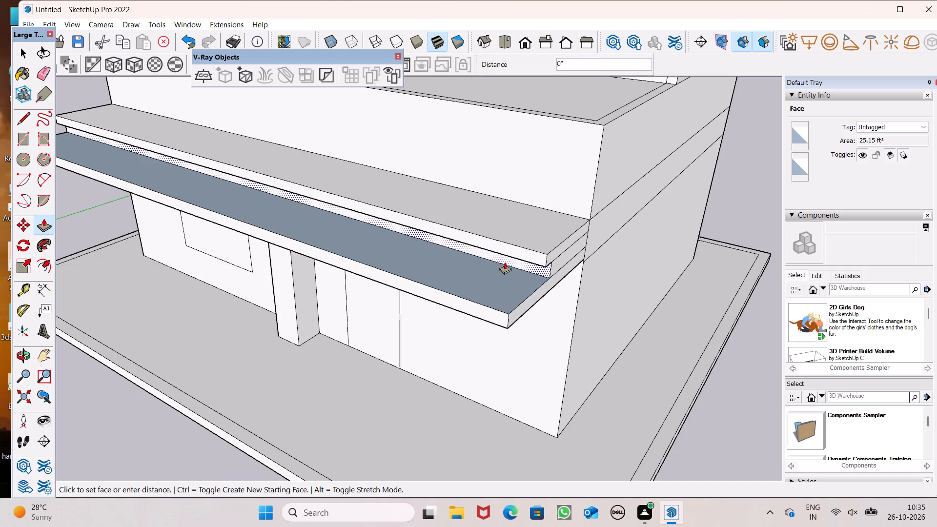
left_click_drag(505, 262, 485, 303)
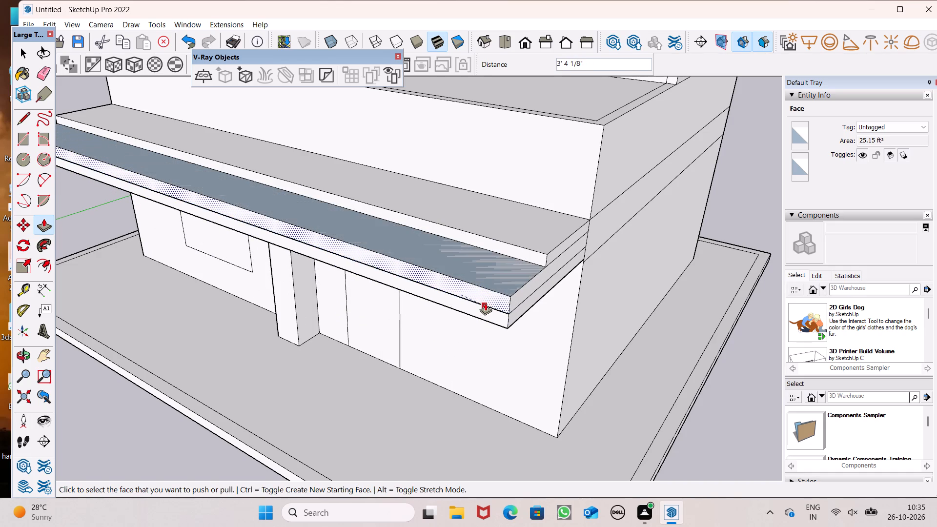
left_click_drag(484, 293, 492, 288)
Push/Pull the projection's top band outward about 2' 9 3/4" above the groove, nearly in line with the lower band.
left_click_drag(509, 247, 470, 275)
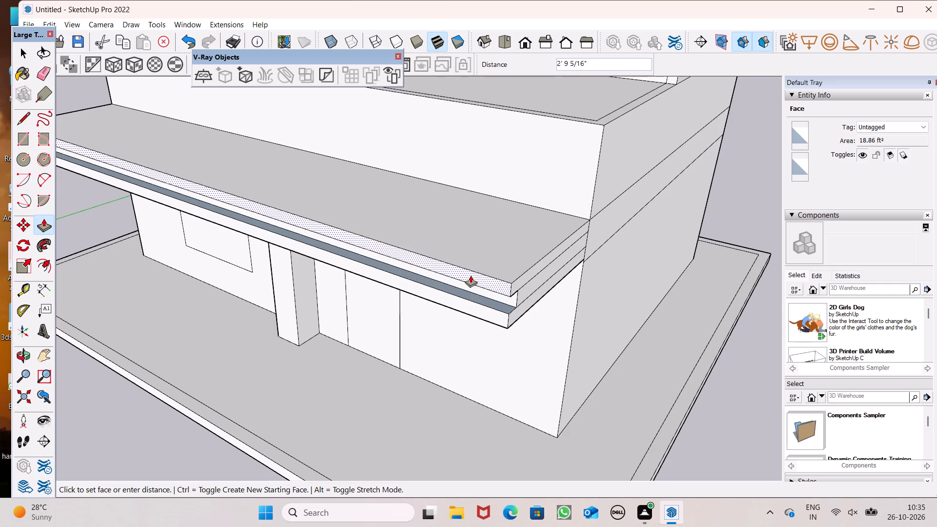
left_click_drag(470, 275, 504, 331)
Draw a vertical line about 10' 1 7/8" long on the front wall, from the projection's underside to the wall base, between door and corner.
scroll(399, 308, "down", 5)
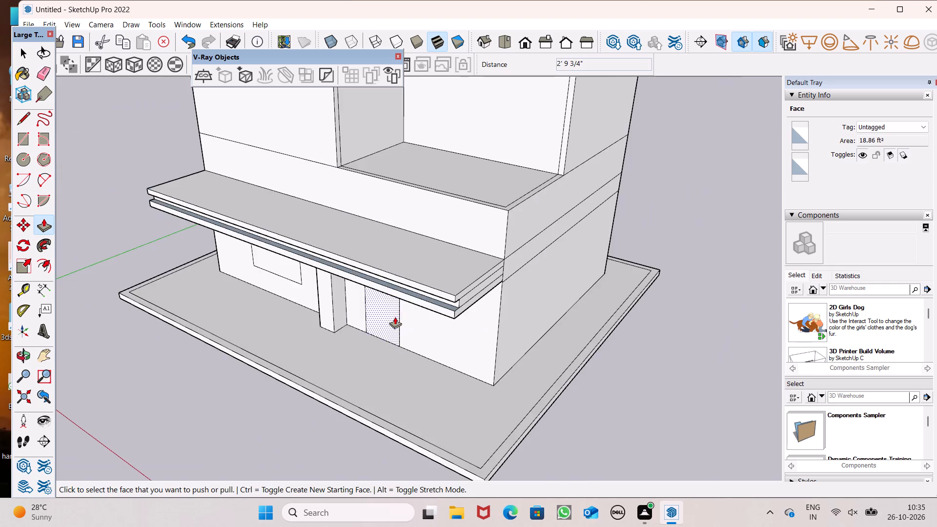
middle_click_drag(412, 281, 521, 190)
middle_click_drag(509, 235, 495, 256)
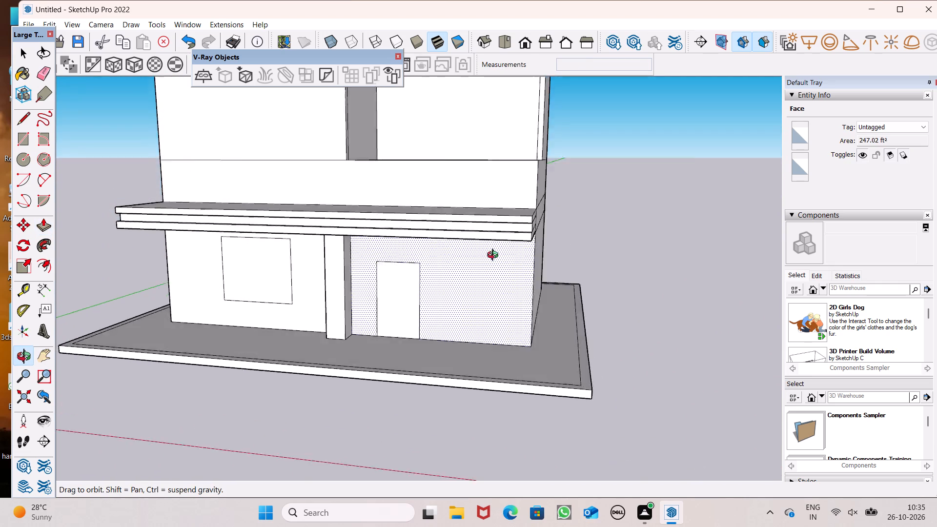
middle_click_drag(495, 256, 309, 220)
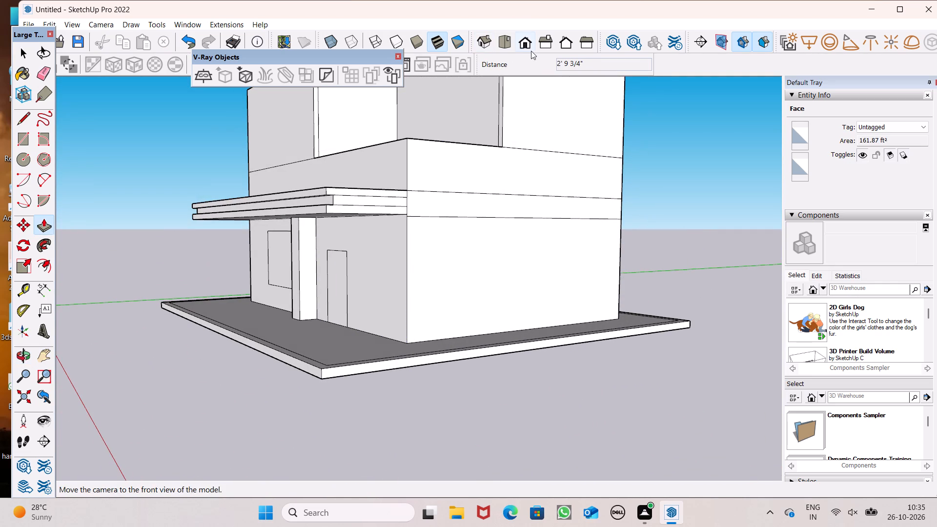
middle_click_drag(561, 134, 714, 173)
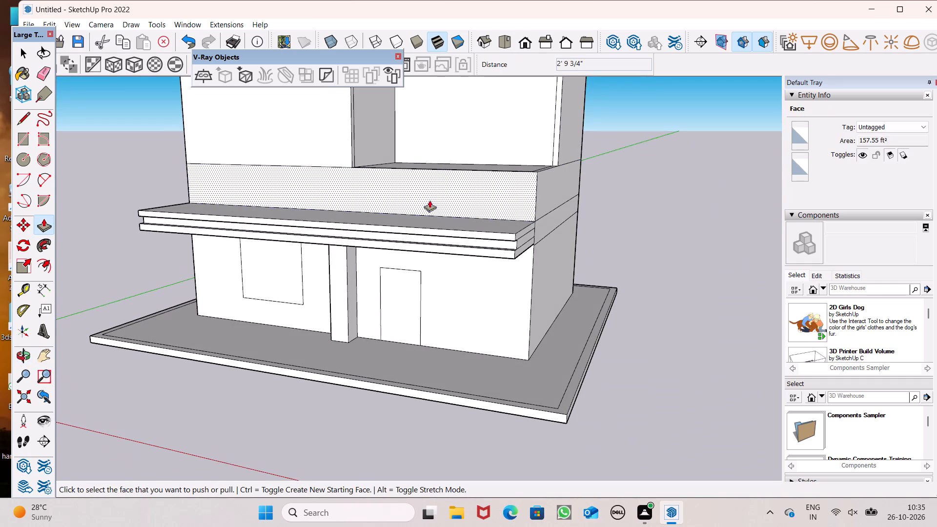
middle_click_drag(443, 204, 534, 185)
left_click(23, 116)
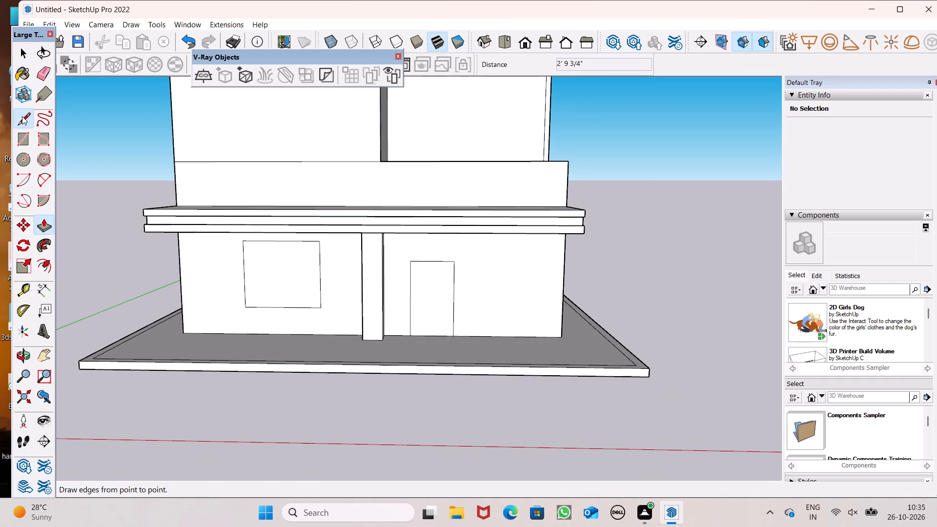
scroll(591, 126, "down", 2)
middle_click_drag(669, 221, 698, 200)
scroll(617, 194, "up", 5)
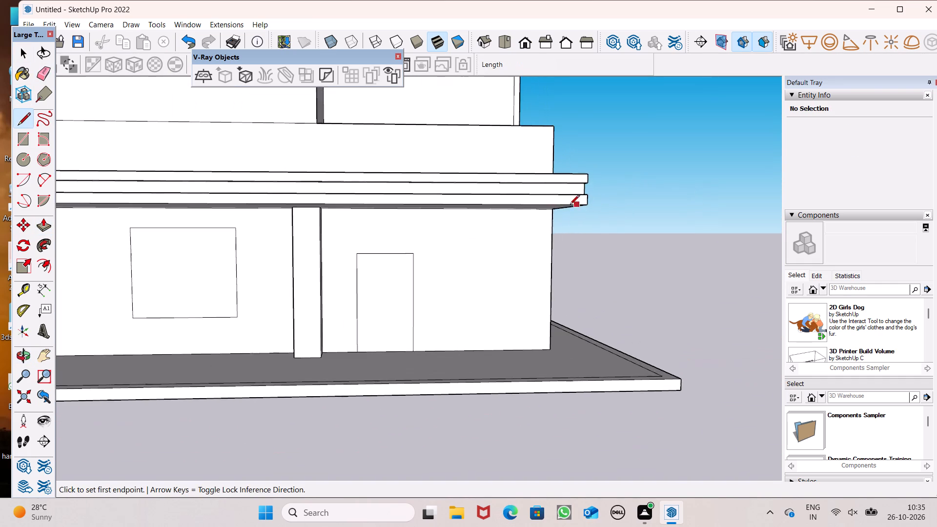
scroll(530, 125, "down", 5)
scroll(599, 332, "up", 7)
middle_click_drag(564, 292, 453, 331)
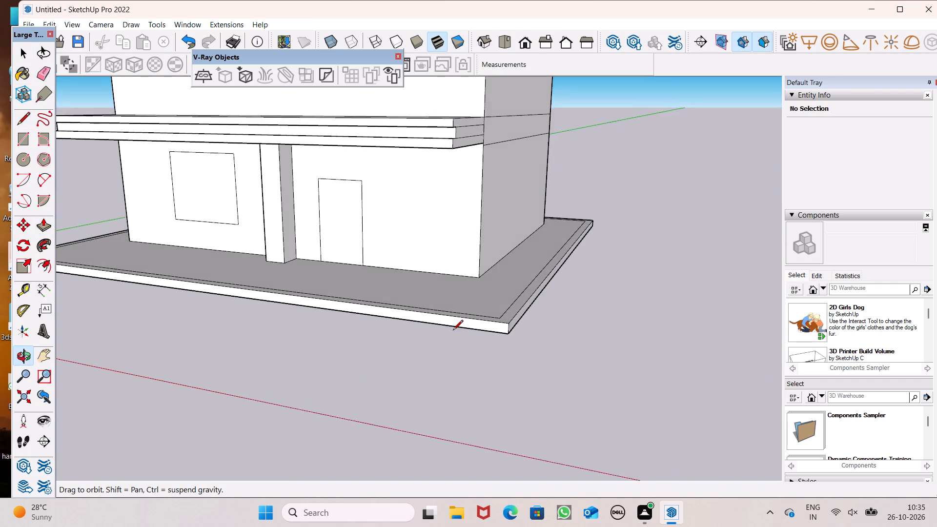
middle_click_drag(453, 331, 445, 341)
scroll(458, 159, "up", 3)
middle_click_drag(460, 200, 524, 119)
scroll(466, 103, "up", 3)
scroll(465, 103, "down", 1)
scroll(465, 102, "up", 2)
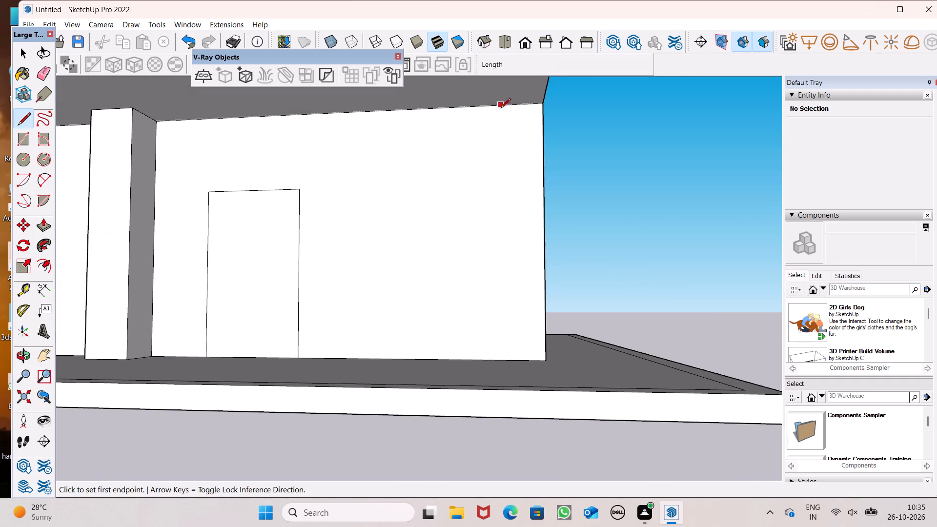
left_click(491, 107)
scroll(489, 154, "down", 1)
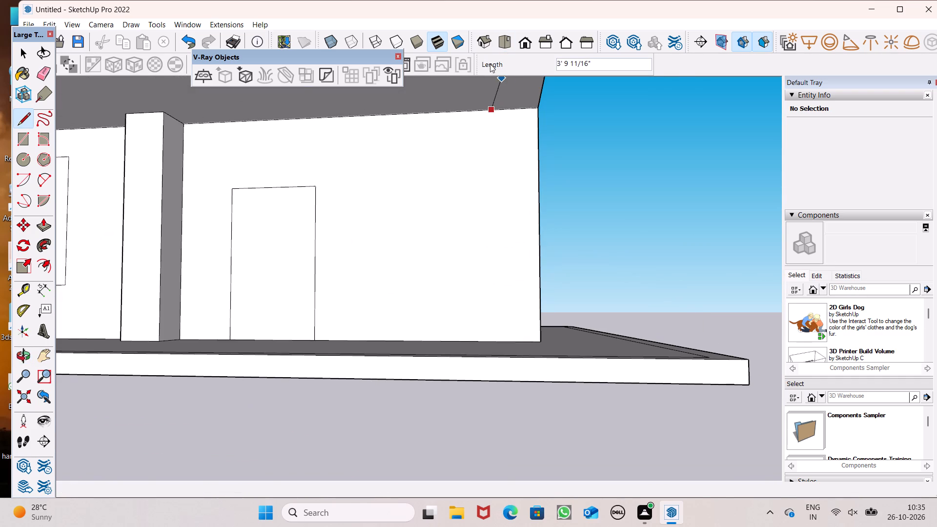
scroll(484, 316, "down", 2)
middle_click_drag(492, 345, 487, 380)
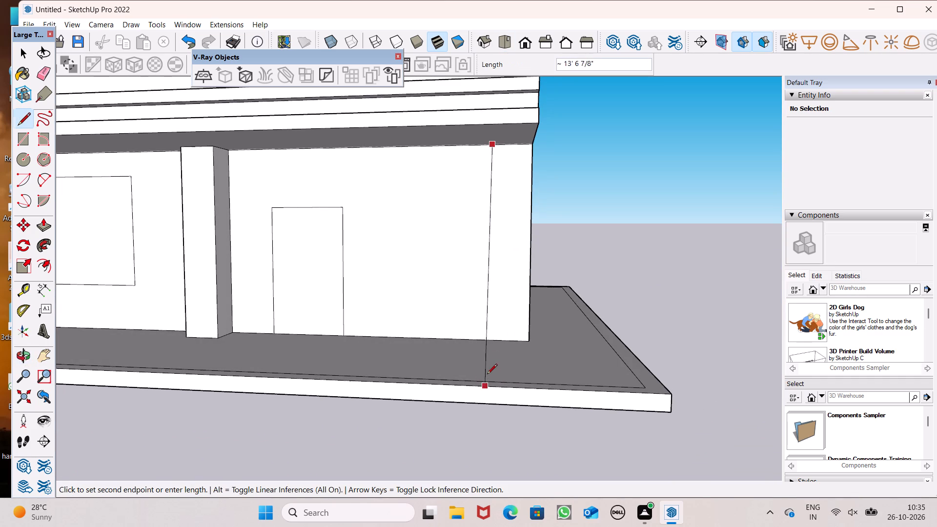
left_click(493, 339)
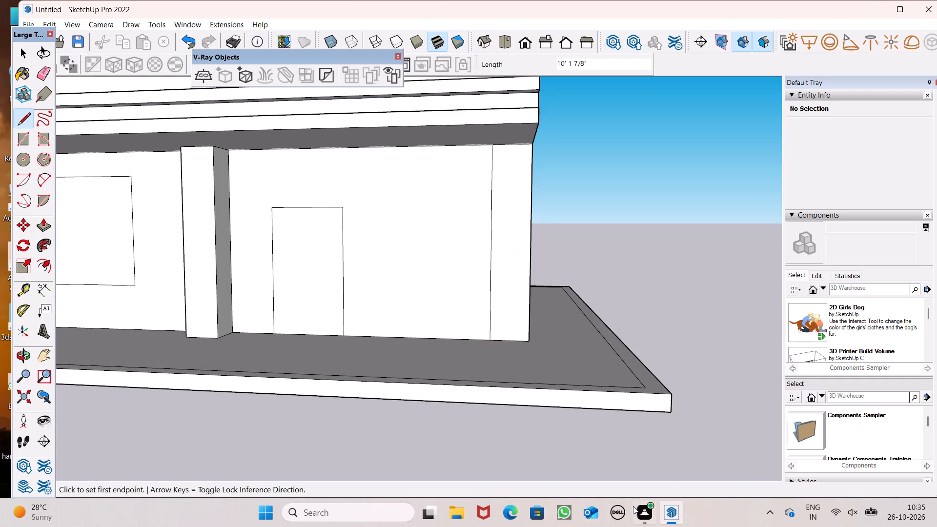
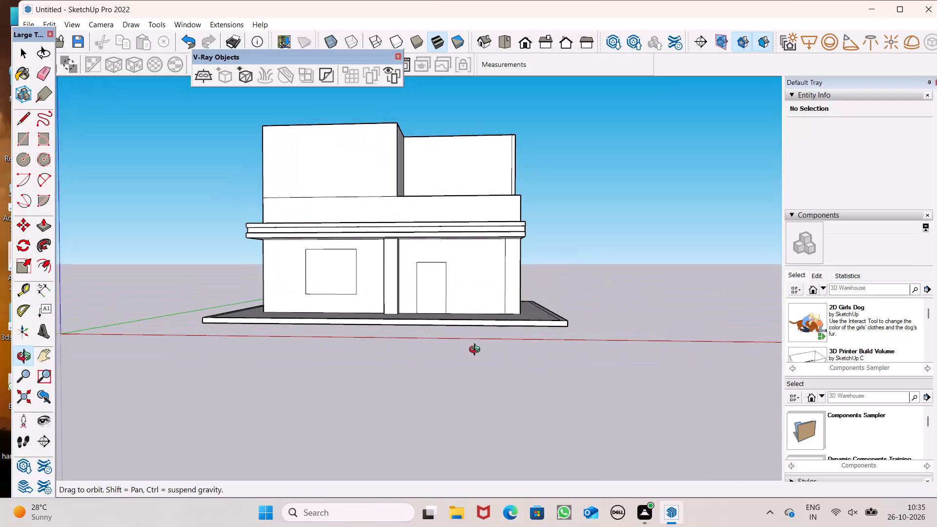
Draw a closed four-sided pillar base of about 3.9 ft² on the plinth, beneath the projection's corner nearest the door.
scroll(523, 322, "up", 1)
middle_click_drag(525, 335, 254, 479)
scroll(353, 398, "up", 5)
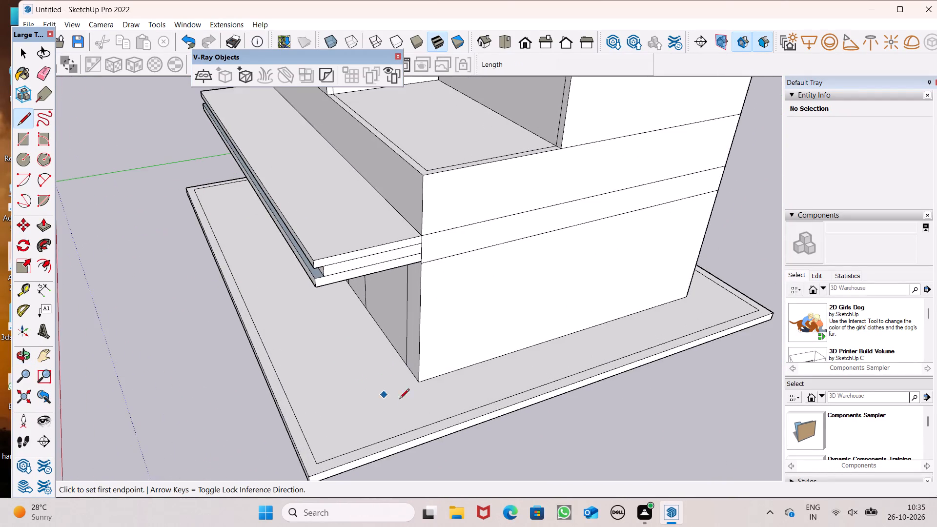
middle_click_drag(427, 372, 561, 234)
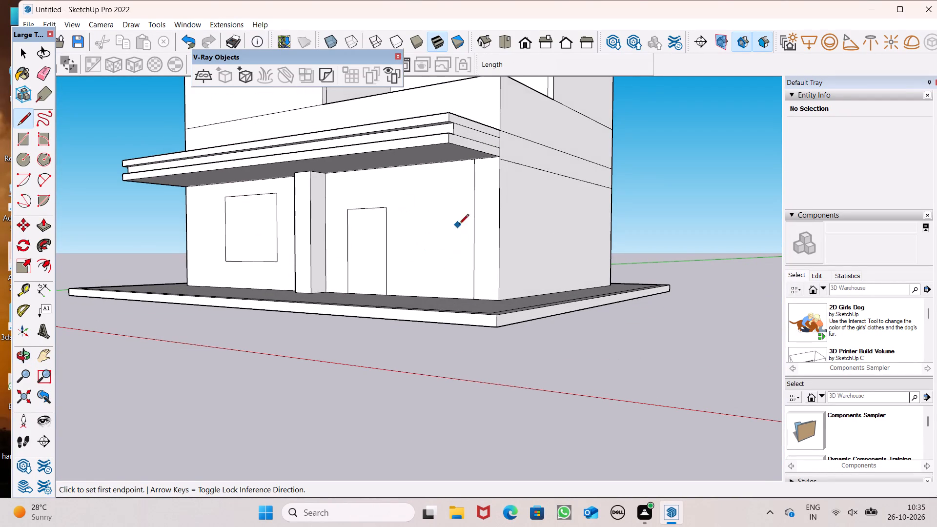
middle_click_drag(465, 217, 467, 139)
scroll(453, 222, "down", 4)
scroll(449, 130, "up", 9)
middle_click_drag(432, 134, 433, 138)
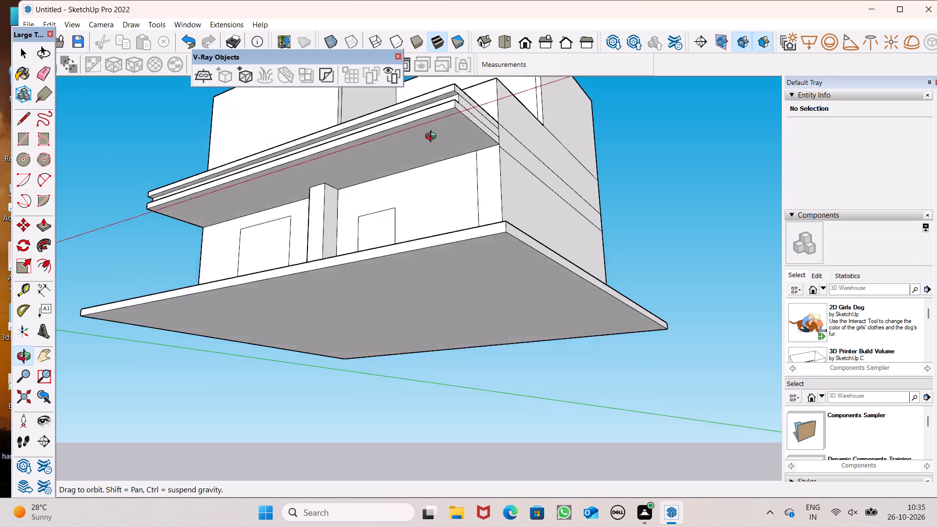
middle_click_drag(433, 138, 342, 358)
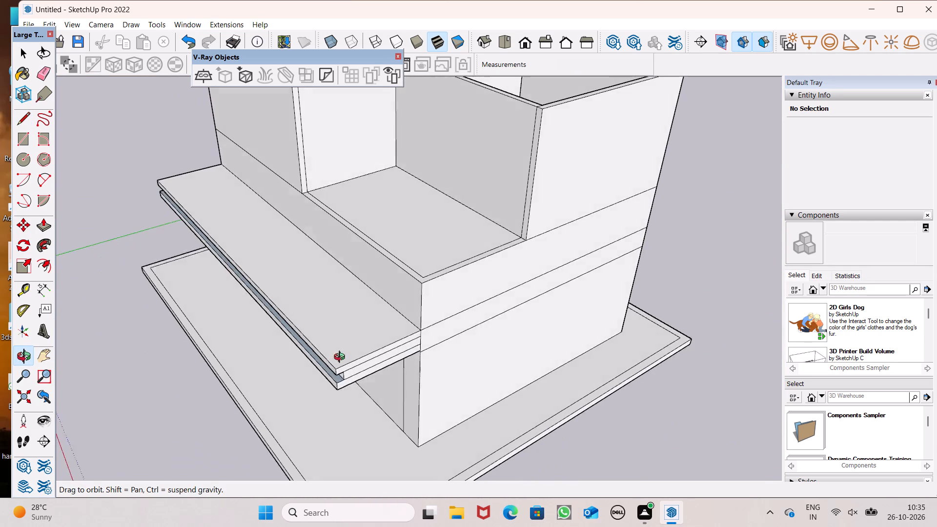
middle_click_drag(342, 358, 342, 361)
scroll(340, 330, "down", 1)
scroll(362, 438, "up", 4)
scroll(369, 386, "up", 1)
scroll(369, 381, "down", 3)
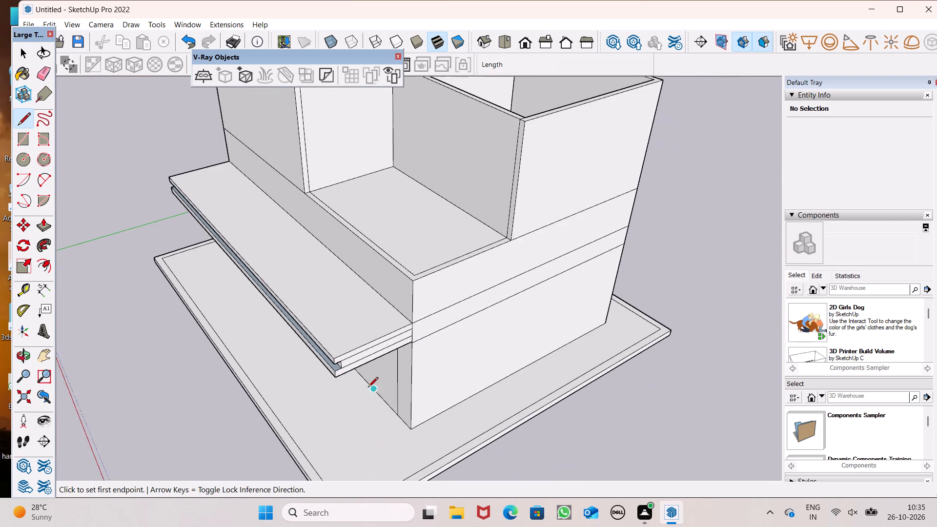
middle_click_drag(373, 422, 350, 448)
left_click(339, 438)
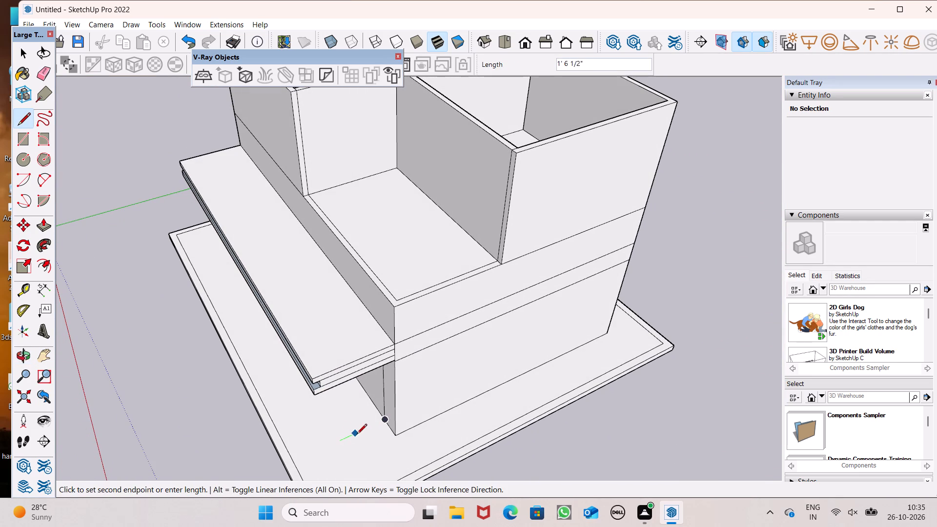
left_click(361, 430)
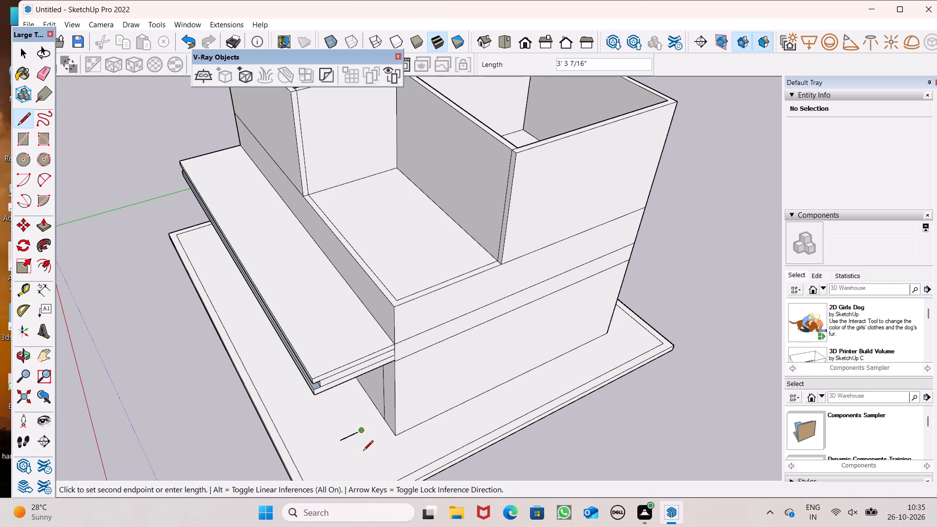
left_click(367, 448)
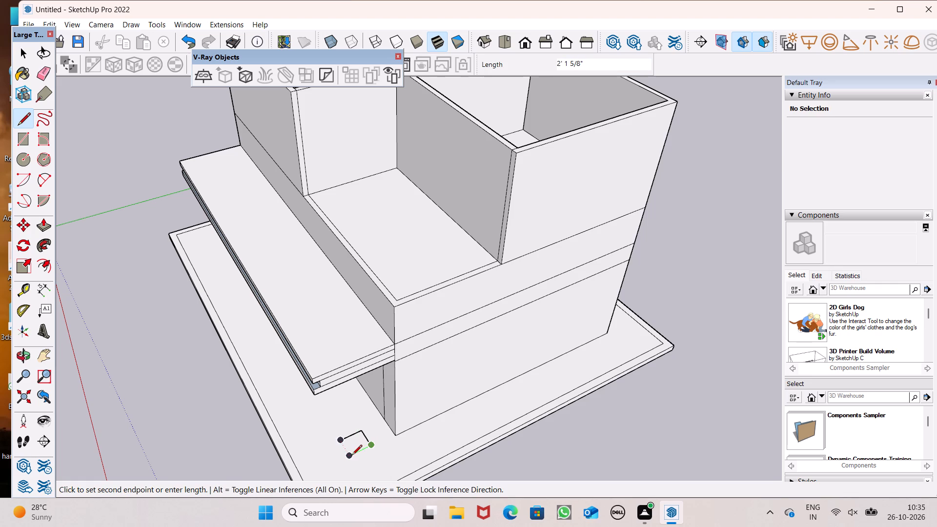
left_click(352, 456)
left_click(345, 442)
scroll(378, 411, "down", 1)
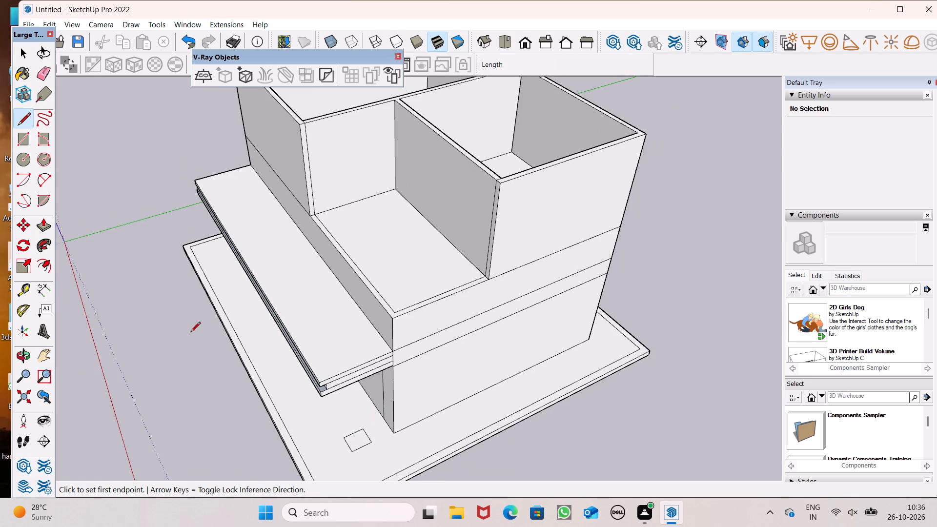
Push/Pull the pillar base up about 10' 1 7/8" to the underside of the front projection.
left_click(44, 231)
key("space")
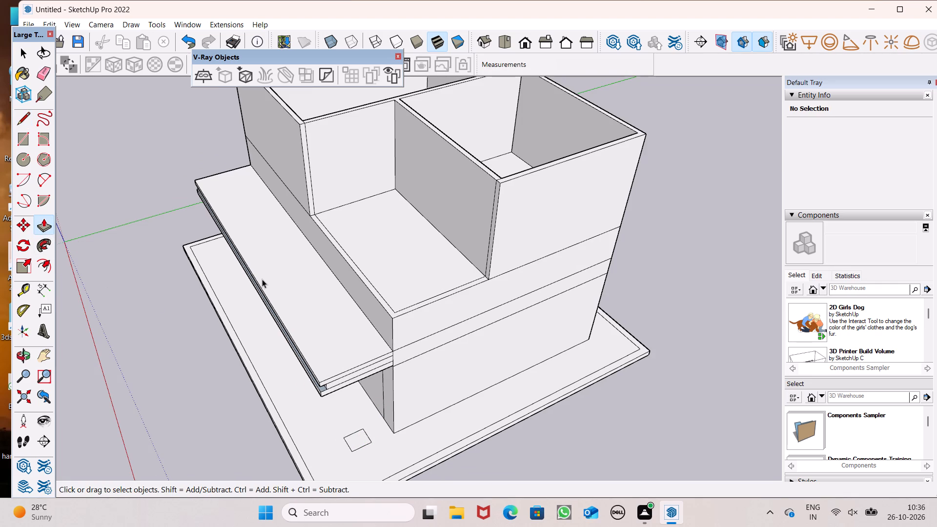
scroll(274, 248, "down", 4)
scroll(281, 313, "down", 1)
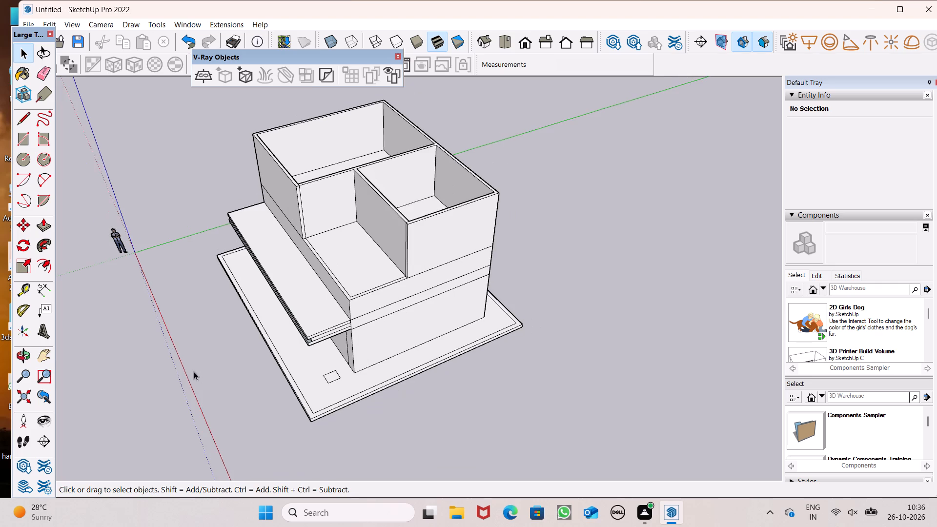
middle_click_drag(194, 371, 352, 286)
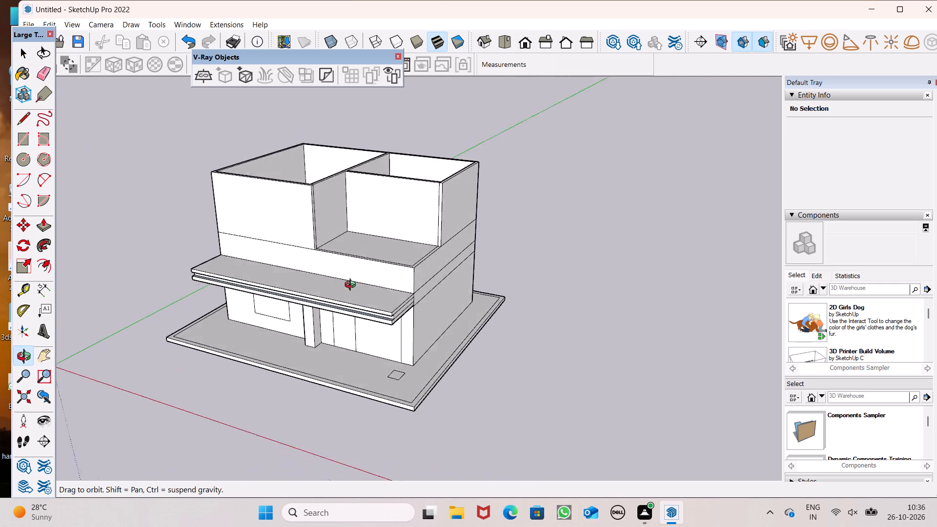
middle_click_drag(352, 286, 371, 319)
middle_click_drag(340, 334, 319, 347)
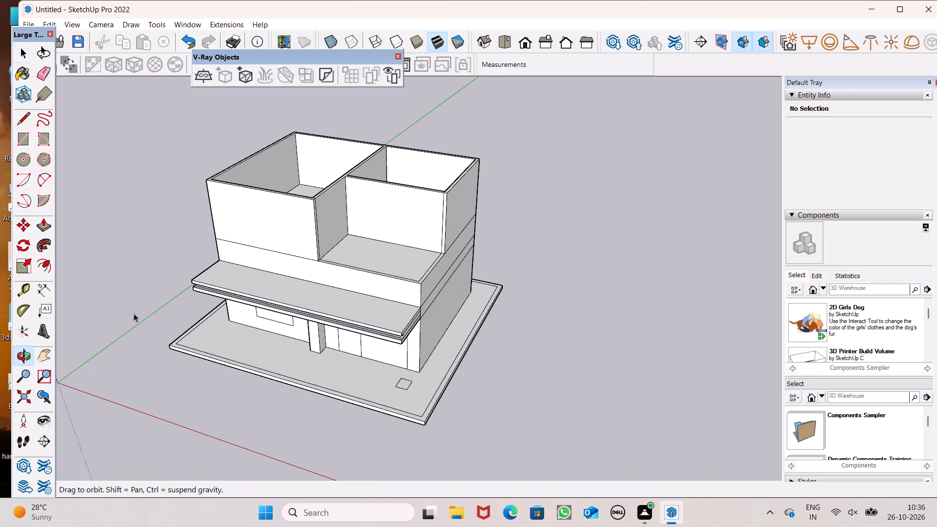
left_click(38, 225)
scroll(387, 347, "up", 7)
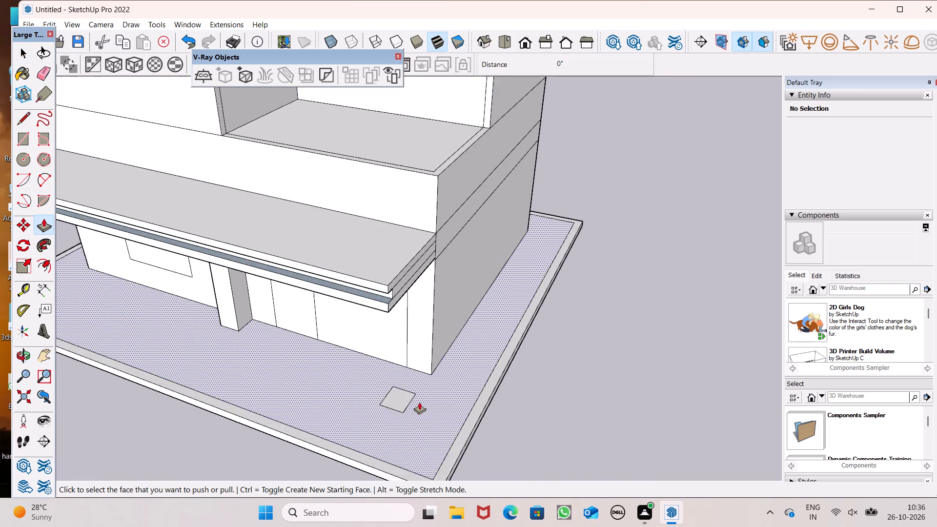
middle_click_drag(418, 401, 375, 430)
scroll(377, 427, "up", 1)
left_click_drag(375, 404, 361, 321)
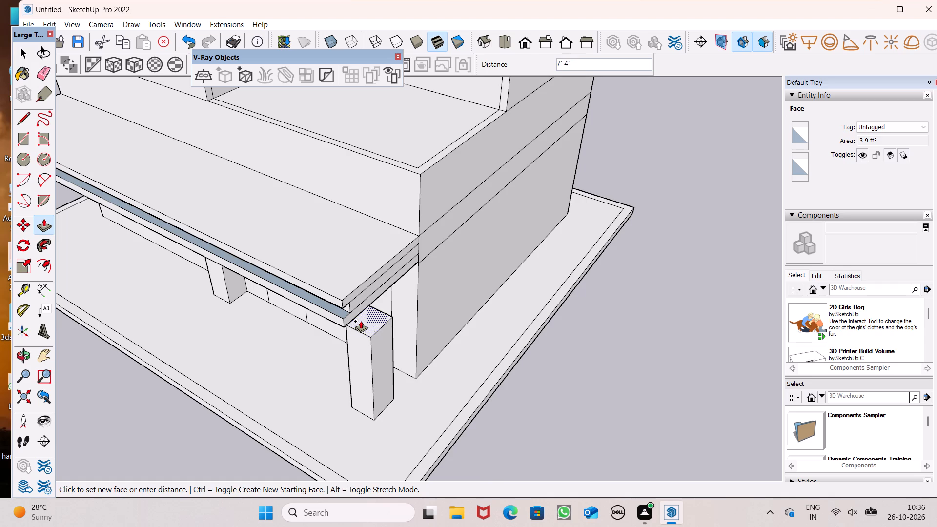
left_click_drag(361, 321, 358, 319)
scroll(346, 363, "down", 2)
Push/Pull the corner pillar's front face outward about 1' 3/16", toward the projection's front edge.
middle_click_drag(378, 379, 522, 166)
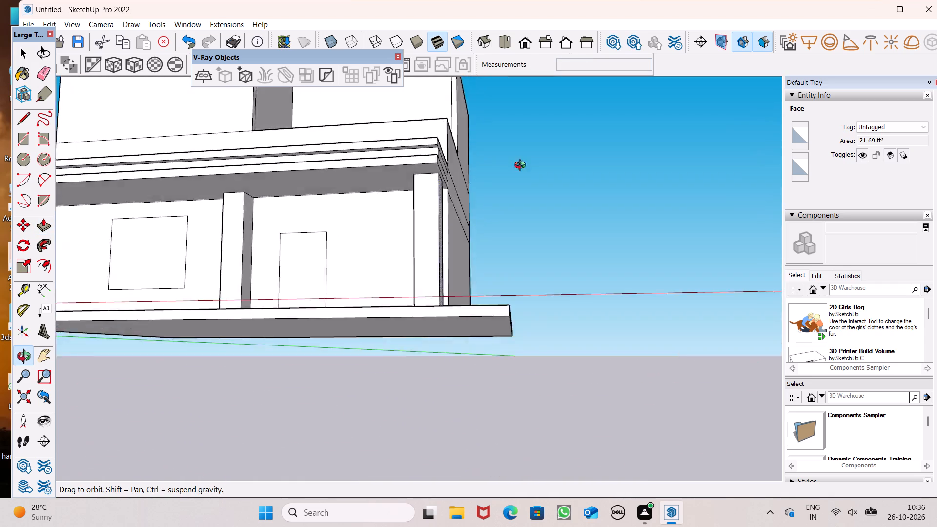
middle_click_drag(522, 166, 77, 384)
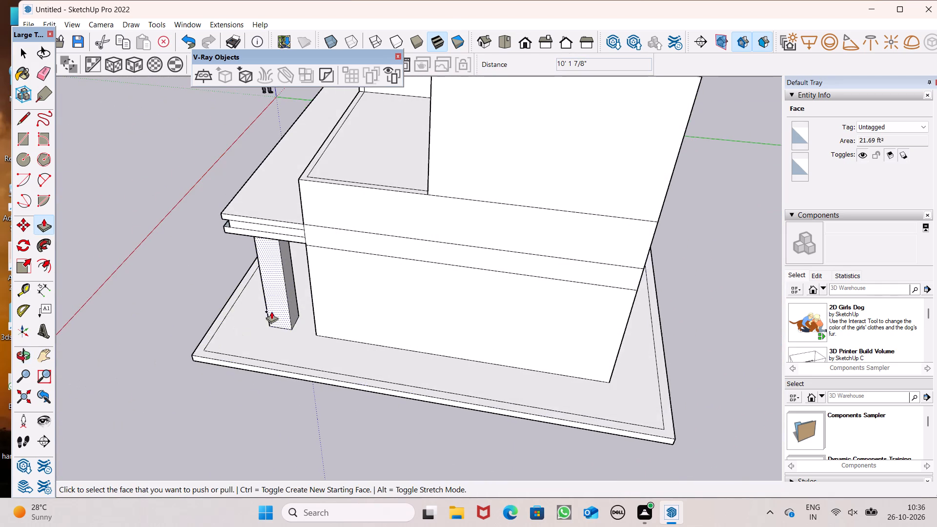
scroll(278, 307, "up", 7)
middle_click_drag(299, 321, 541, 291)
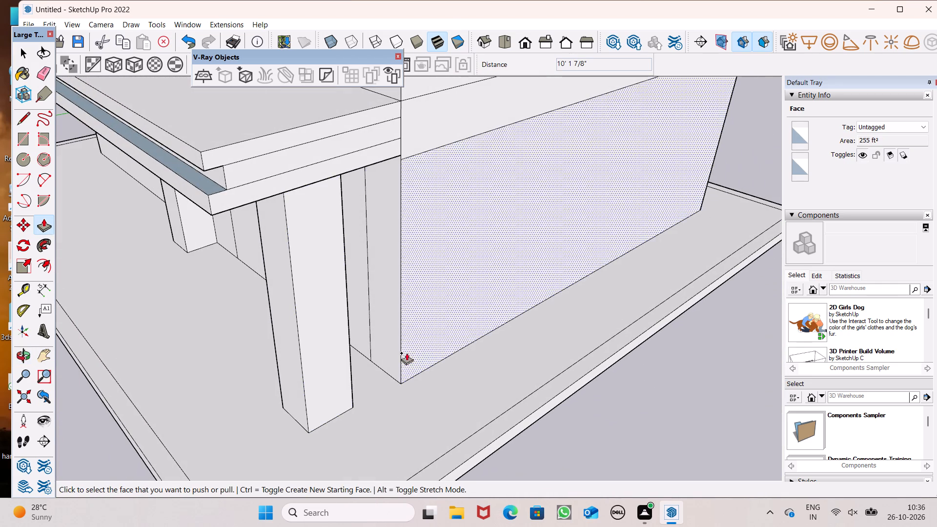
left_click_drag(294, 358, 274, 372)
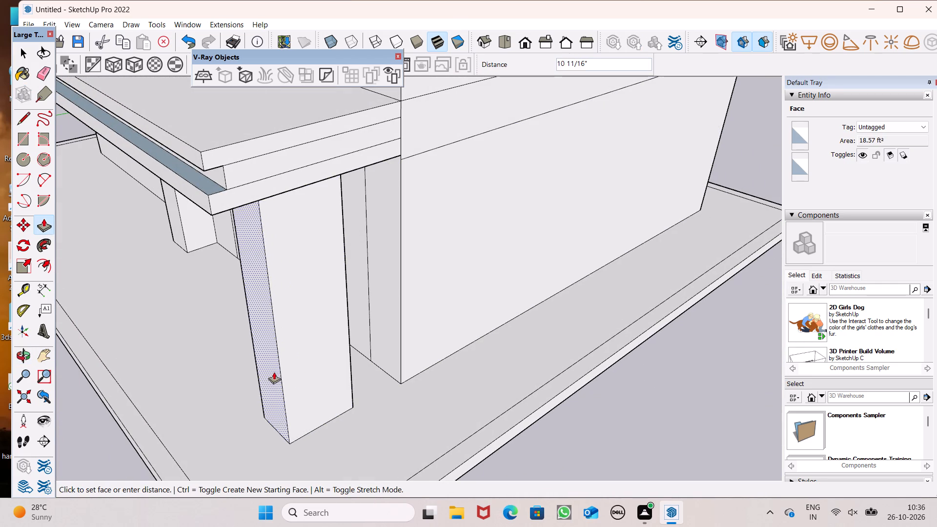
left_click_drag(274, 372, 271, 373)
Thin the corner pillar by pushing its back face in about 1' 10 7/8", and nudge that face slightly back toward the wall.
middle_click_drag(316, 377, 88, 394)
scroll(127, 405, "up", 1)
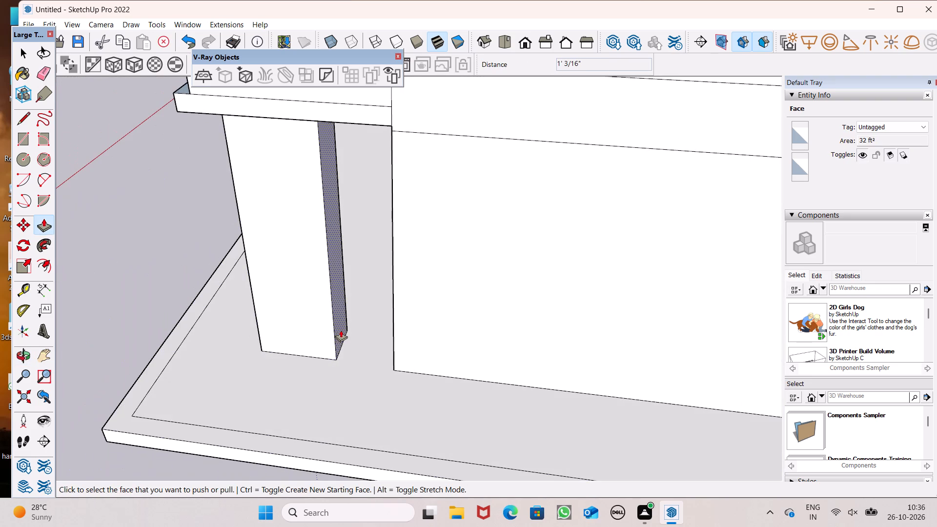
left_click_drag(341, 330, 295, 331)
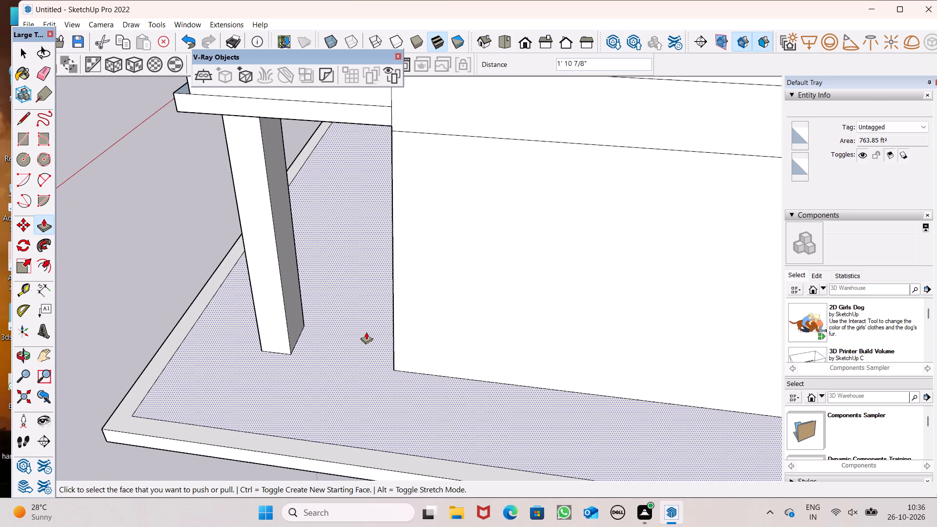
scroll(363, 327, "up", 2)
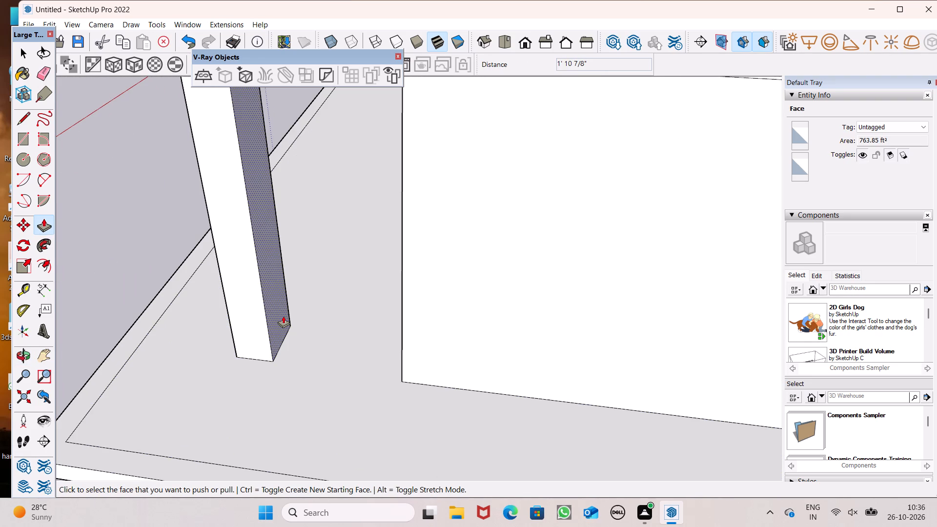
left_click_drag(279, 318, 282, 321)
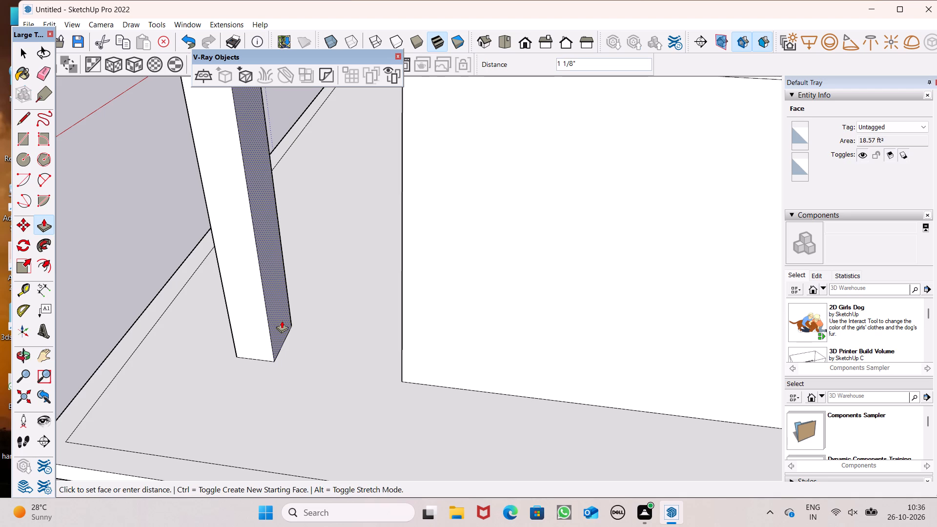
left_click_drag(282, 321, 283, 321)
Narrow the corner pillar by pushing its outer side face in slightly and its door-side face in about 2 1/16".
left_click_drag(261, 326, 267, 320)
scroll(252, 334, "down", 3)
middle_click_drag(241, 340, 699, 318)
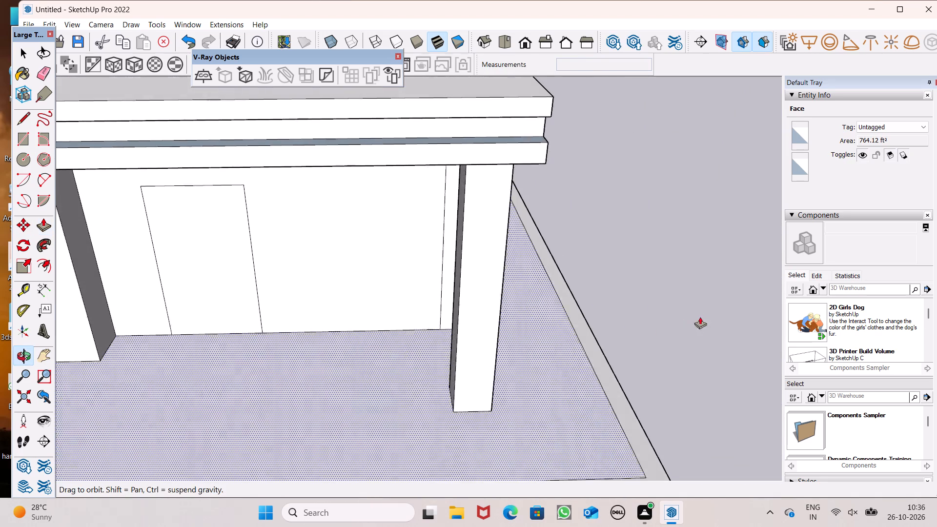
middle_click_drag(487, 381, 663, 394)
scroll(415, 344, "up", 3)
left_click_drag(465, 348, 470, 347)
Examine the whole house from the front and sides, checking the corner pillar against the projection and the upper floor.
scroll(417, 353, "down", 3)
middle_click_drag(357, 358, 208, 325)
scroll(254, 301, "down", 4)
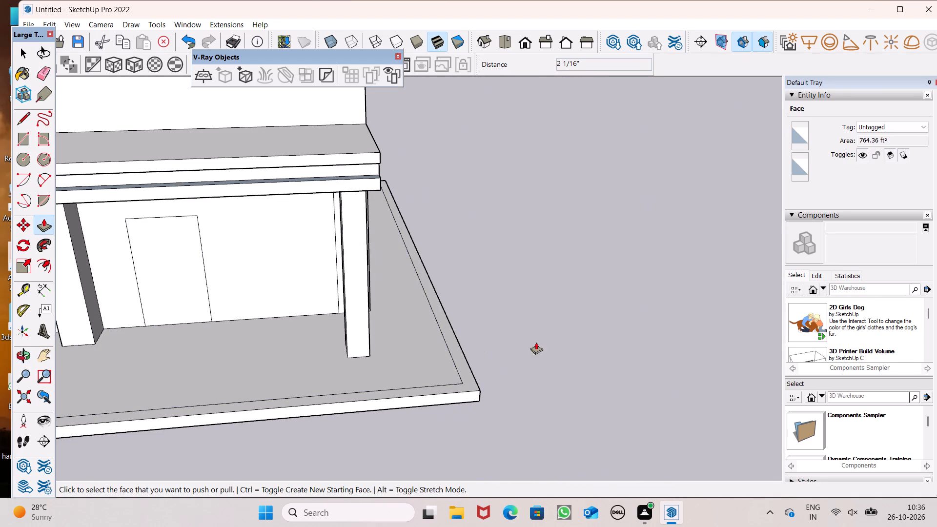
scroll(566, 269, "down", 3)
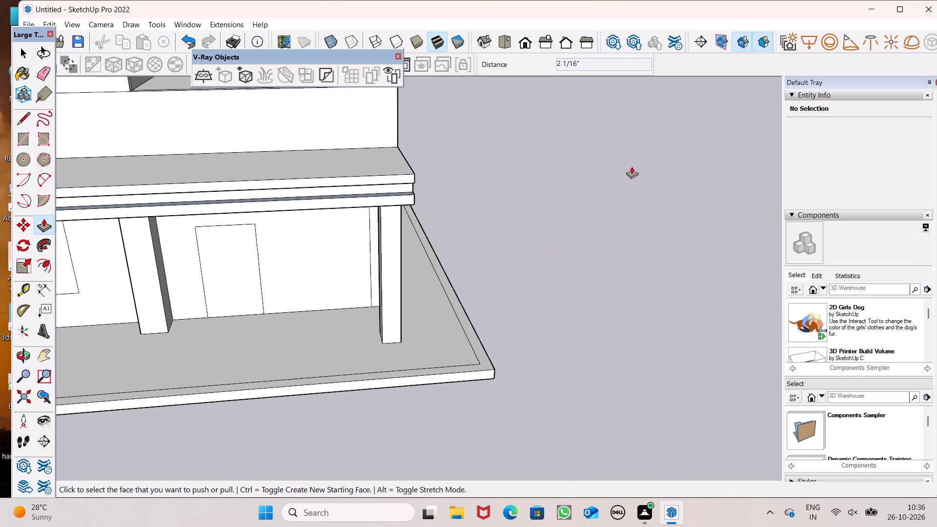
scroll(542, 261, "down", 4)
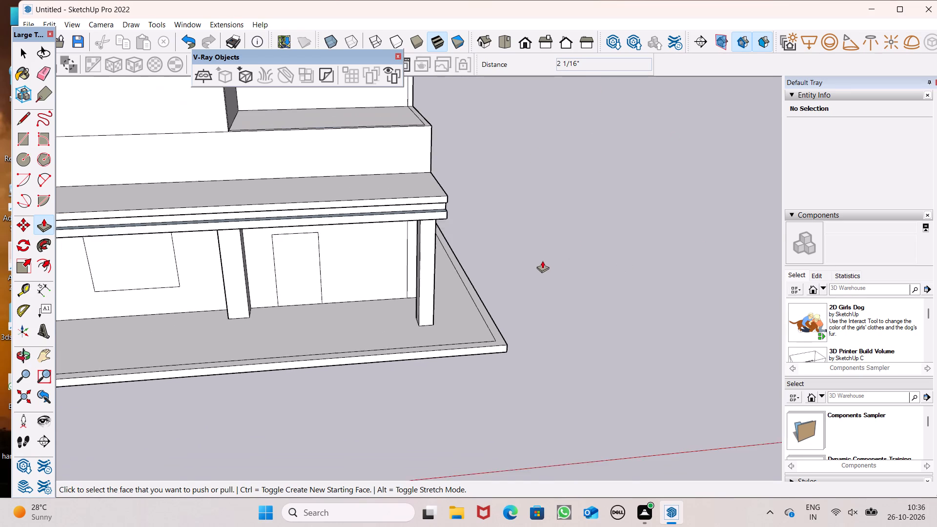
middle_click_drag(552, 268, 299, 296)
scroll(480, 284, "down", 4)
middle_click_drag(513, 324, 647, 301)
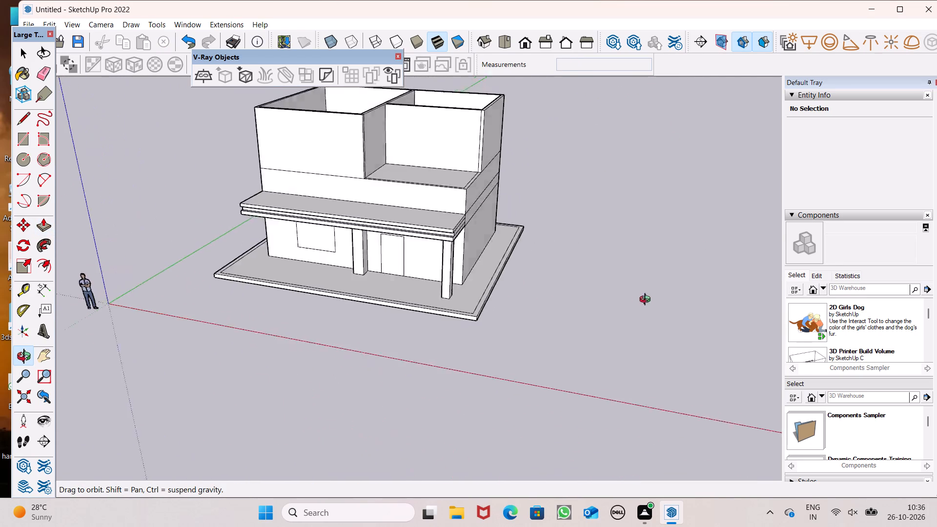
middle_click_drag(647, 301, 712, 255)
scroll(517, 297, "down", 1)
middle_click_drag(509, 313, 583, 313)
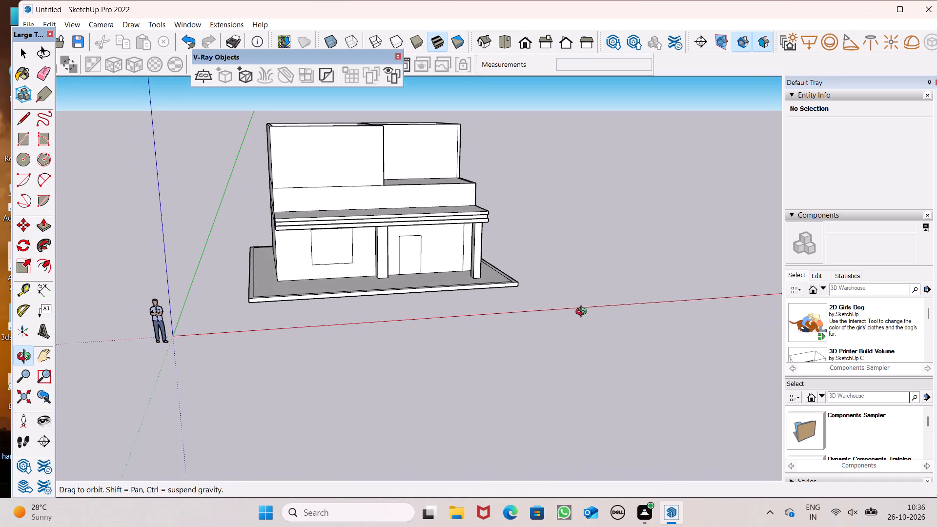
middle_click_drag(583, 313, 584, 312)
scroll(533, 357, "down", 2)
middle_click_drag(576, 338, 529, 353)
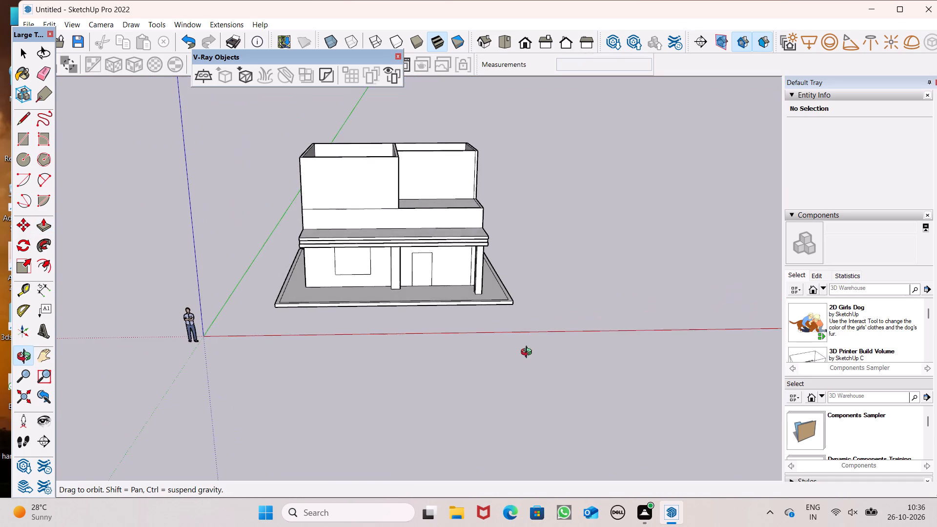
middle_click_drag(529, 353, 575, 354)
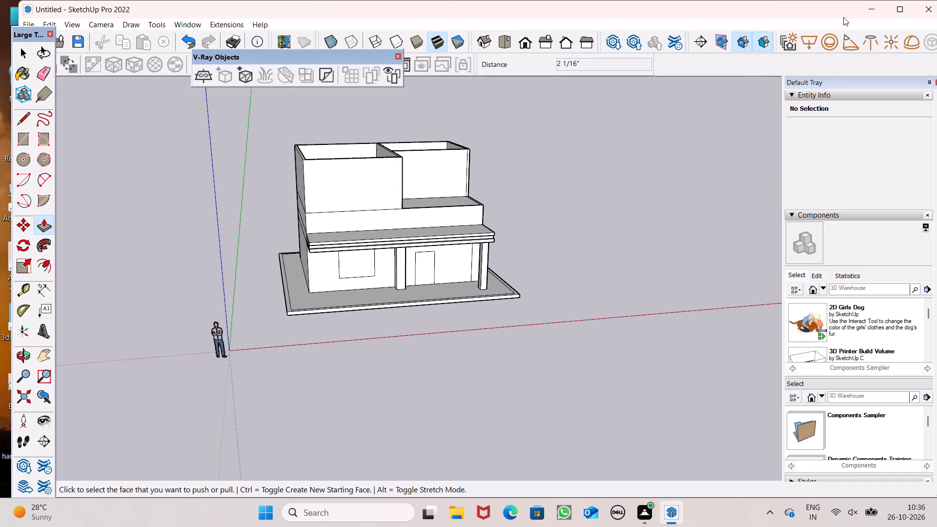
scroll(499, 125, "up", 8)
scroll(505, 140, "down", 2)
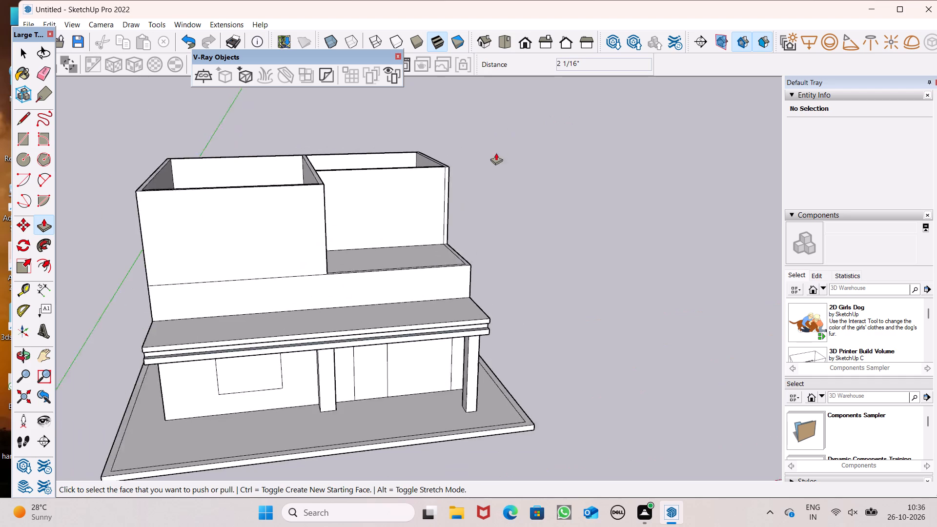
scroll(496, 153, "down", 1)
middle_click(504, 183)
scroll(504, 183, "up", 1)
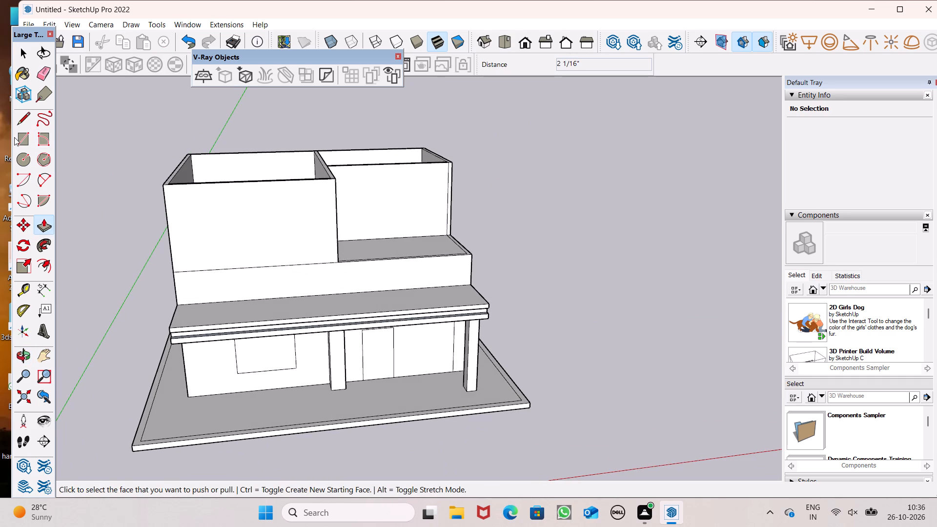
Draw a 4' by 7' door rectangle on the upper-floor wall behind the terrace, starting at its base near the side wall.
left_click(14, 137)
scroll(405, 174, "up", 1)
middle_click_drag(405, 174, 369, 181)
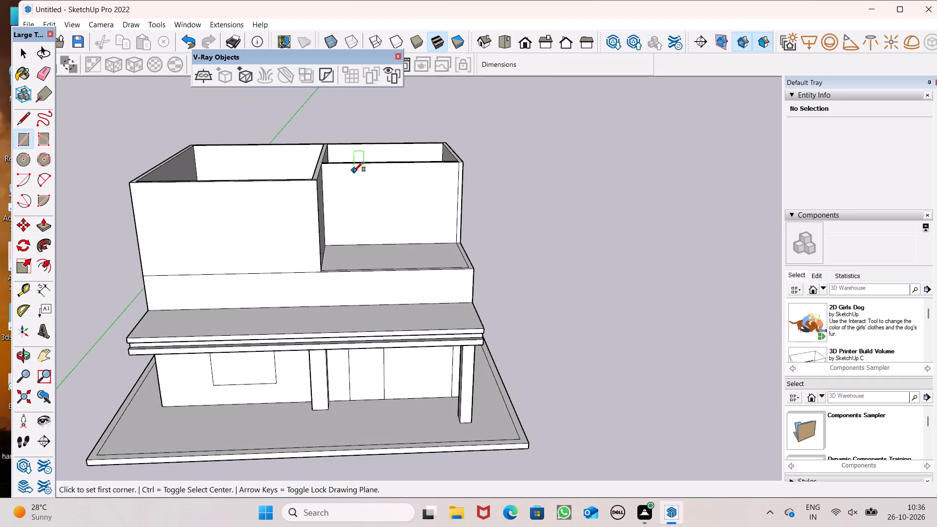
scroll(357, 191, "up", 5)
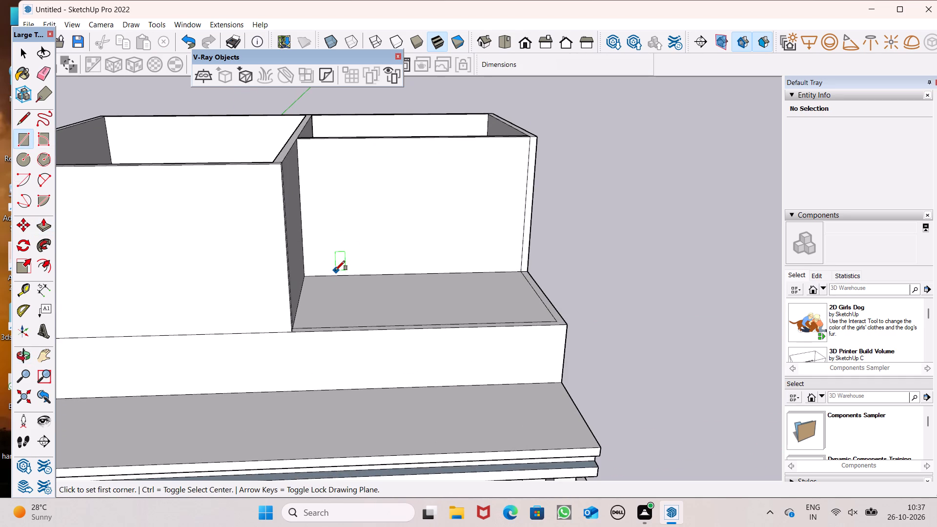
left_click_drag(335, 275, 342, 274)
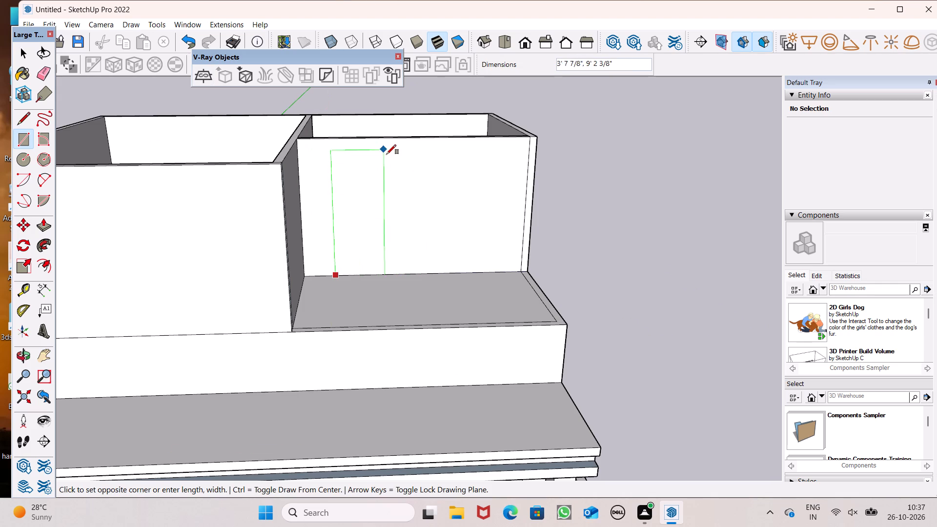
key("4")
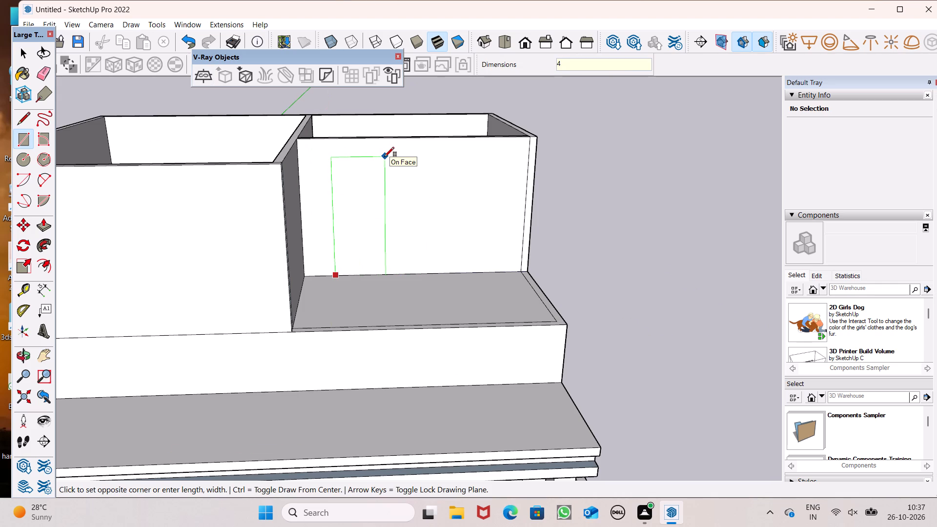
type("',")
type("7'")
key("Return")
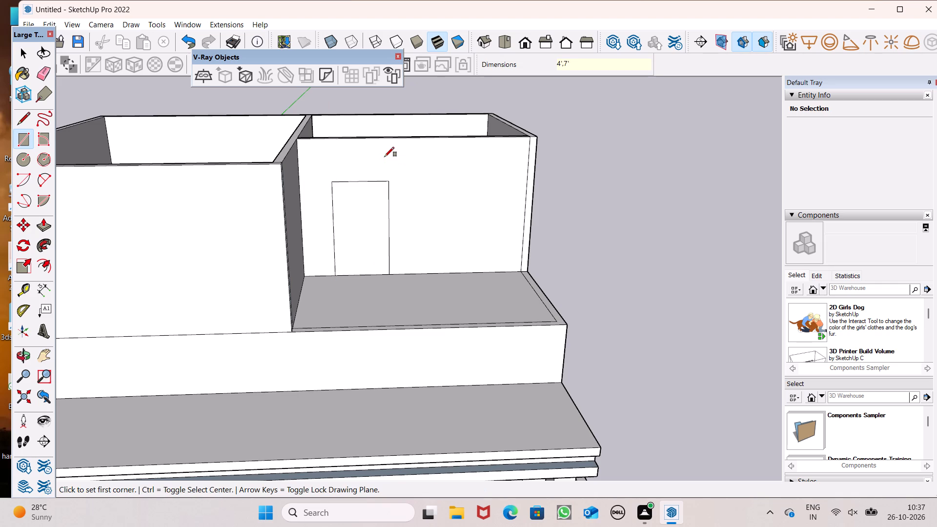
Draw a window rectangle about 4' 1 9/16" wide and 4' 6 3/4" high on the terrace wall, beside the door outline.
middle_click_drag(502, 208, 497, 177)
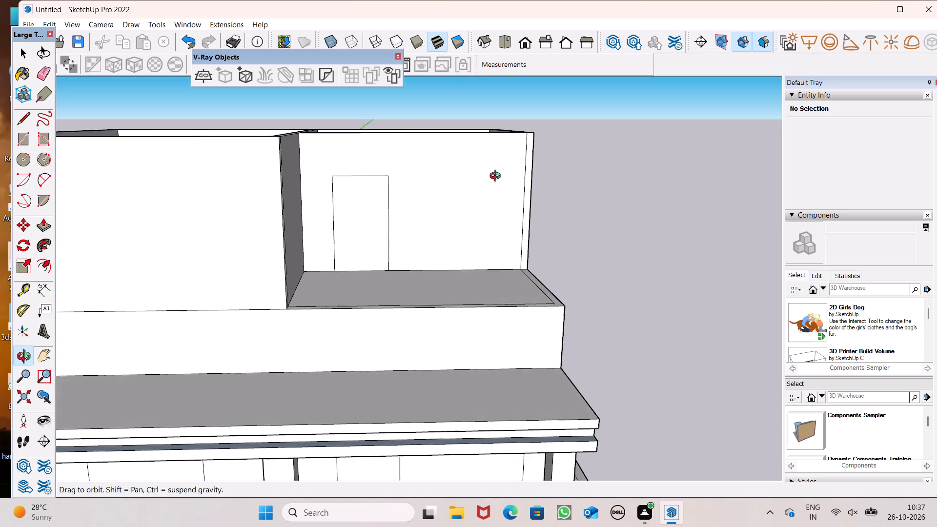
middle_click_drag(497, 177, 498, 177)
scroll(481, 179, "up", 4)
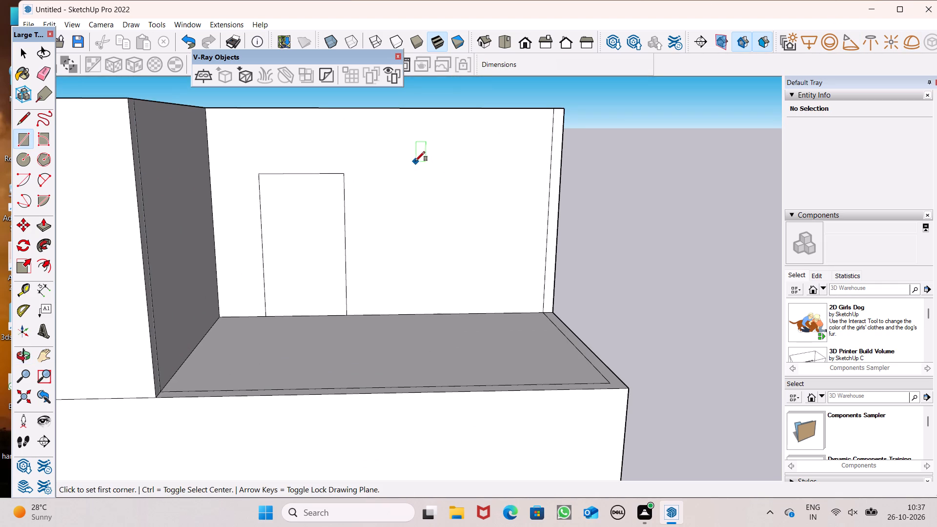
left_click(415, 161)
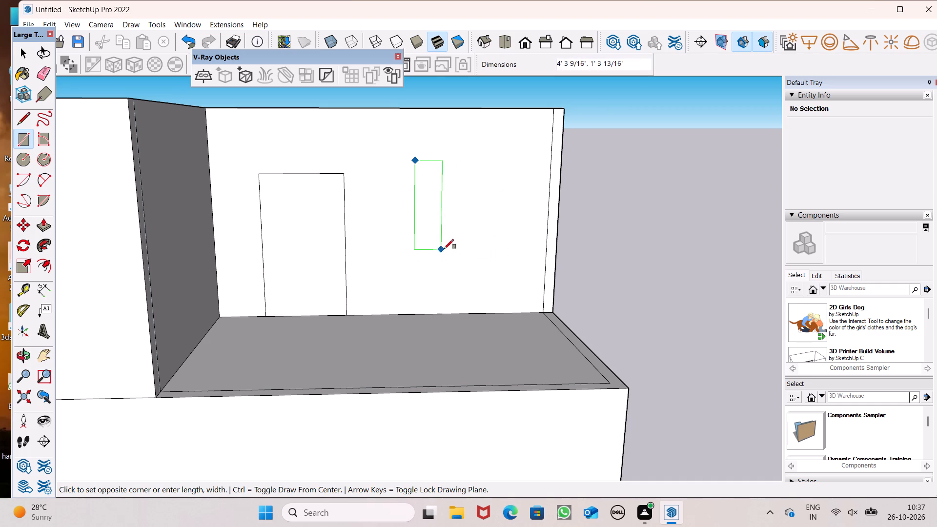
left_click(498, 254)
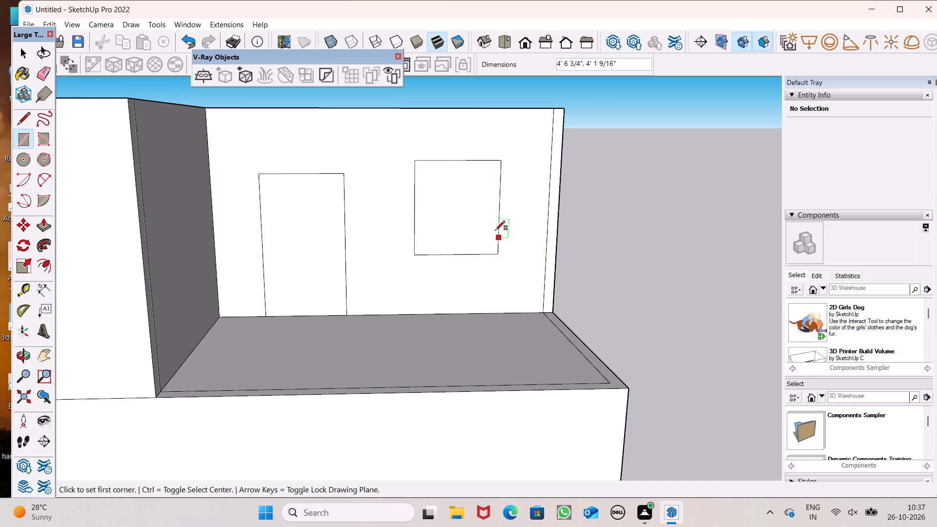
key("space")
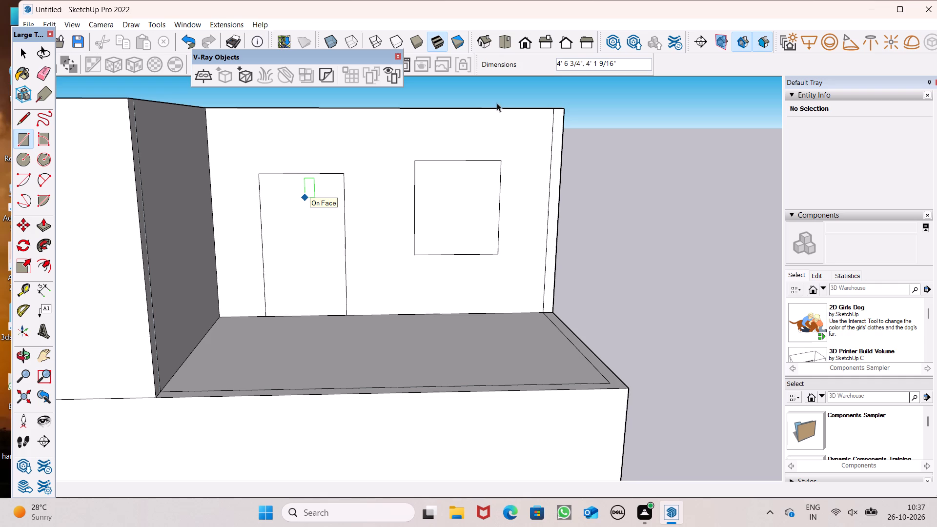
Examine the terrace wall with its door and window outlines from above, the front and the side.
scroll(504, 183, "down", 4)
middle_click_drag(572, 273, 577, 429)
scroll(571, 273, "up", 2)
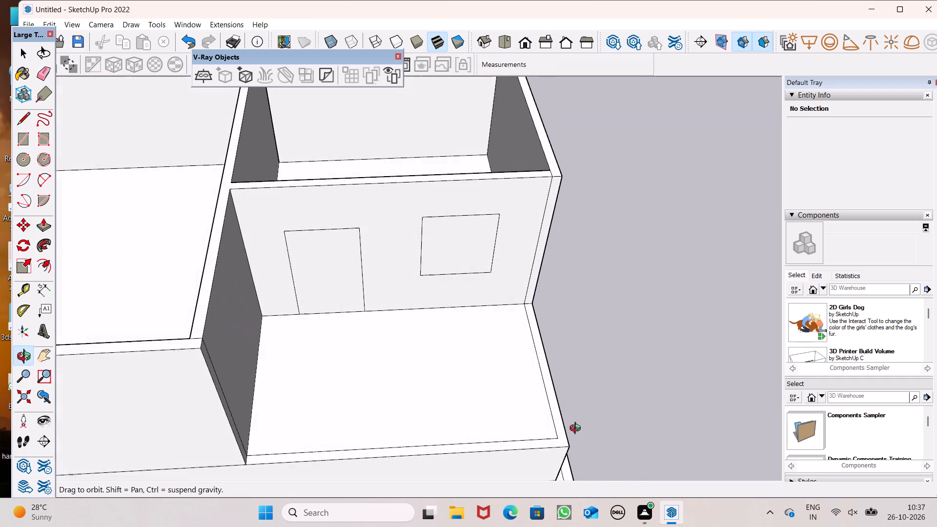
middle_click_drag(577, 429, 577, 431)
scroll(615, 348, "down", 3)
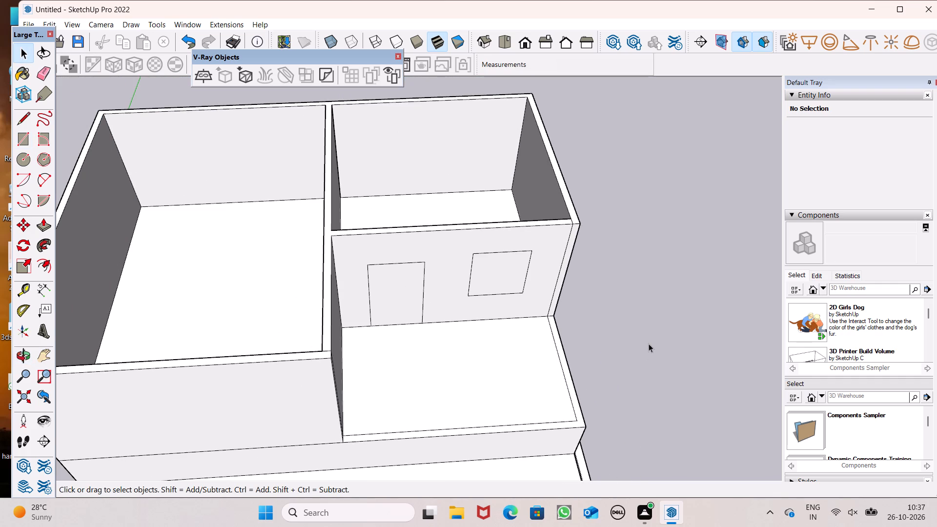
middle_click_drag(618, 361, 514, 180)
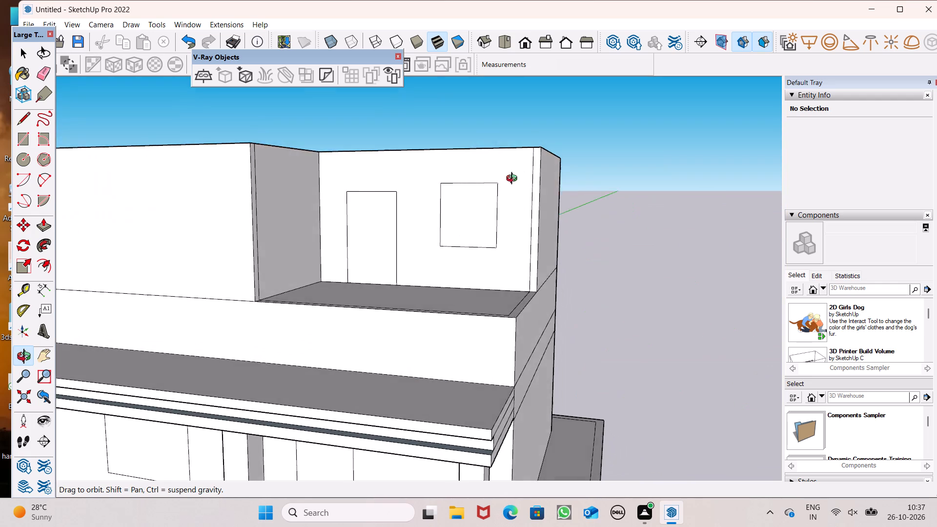
middle_click_drag(514, 180, 525, 203)
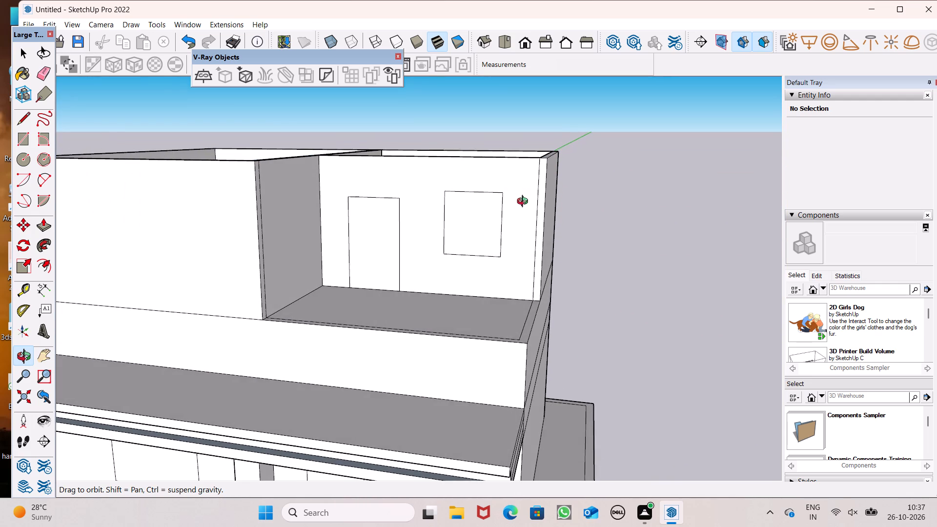
middle_click_drag(525, 203, 519, 224)
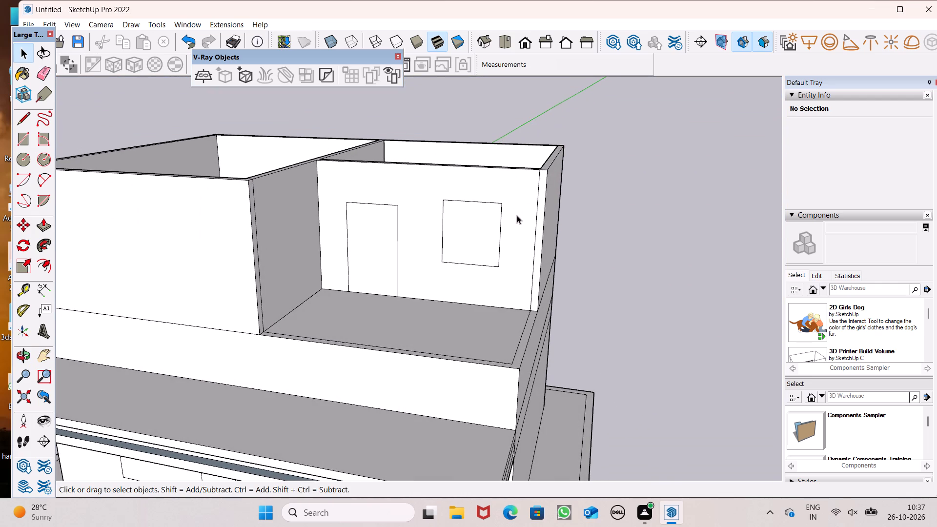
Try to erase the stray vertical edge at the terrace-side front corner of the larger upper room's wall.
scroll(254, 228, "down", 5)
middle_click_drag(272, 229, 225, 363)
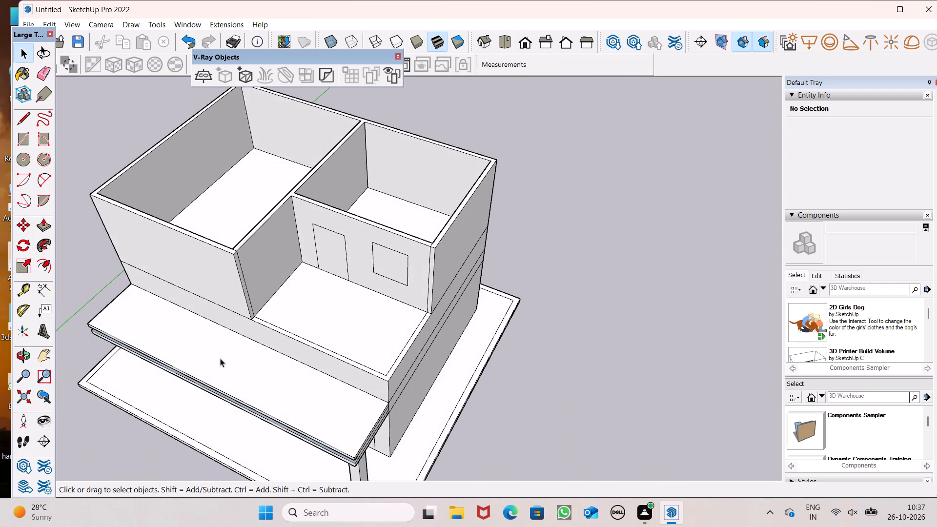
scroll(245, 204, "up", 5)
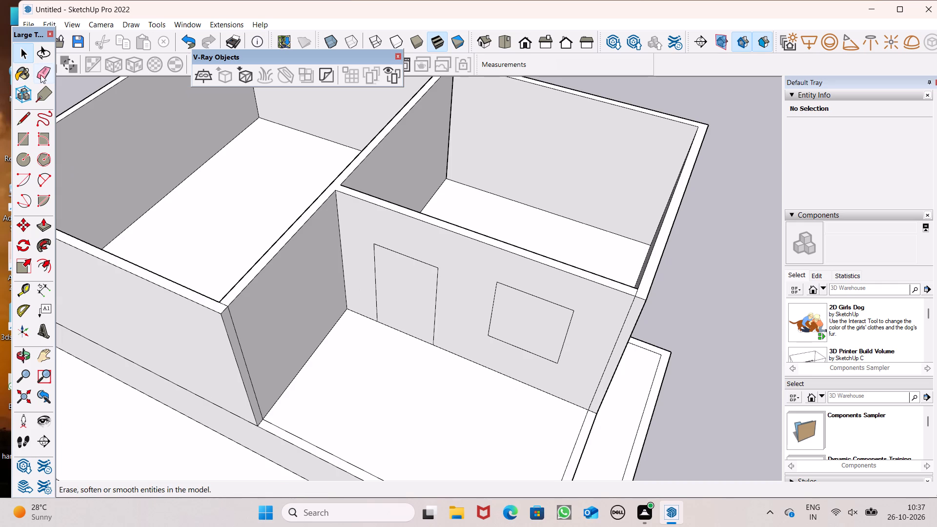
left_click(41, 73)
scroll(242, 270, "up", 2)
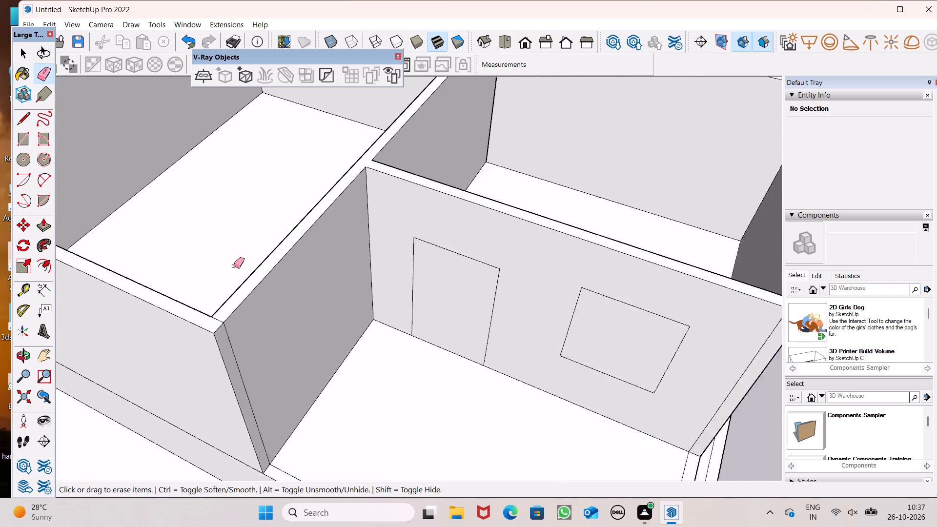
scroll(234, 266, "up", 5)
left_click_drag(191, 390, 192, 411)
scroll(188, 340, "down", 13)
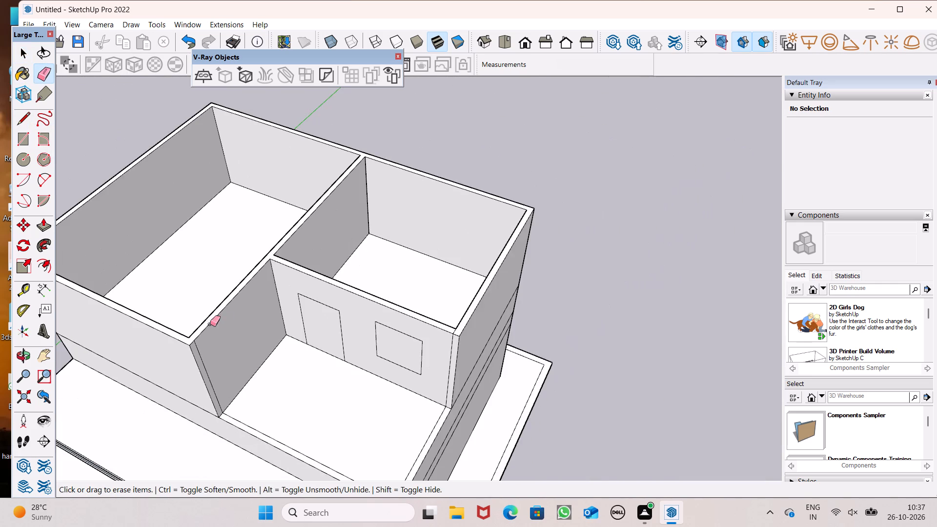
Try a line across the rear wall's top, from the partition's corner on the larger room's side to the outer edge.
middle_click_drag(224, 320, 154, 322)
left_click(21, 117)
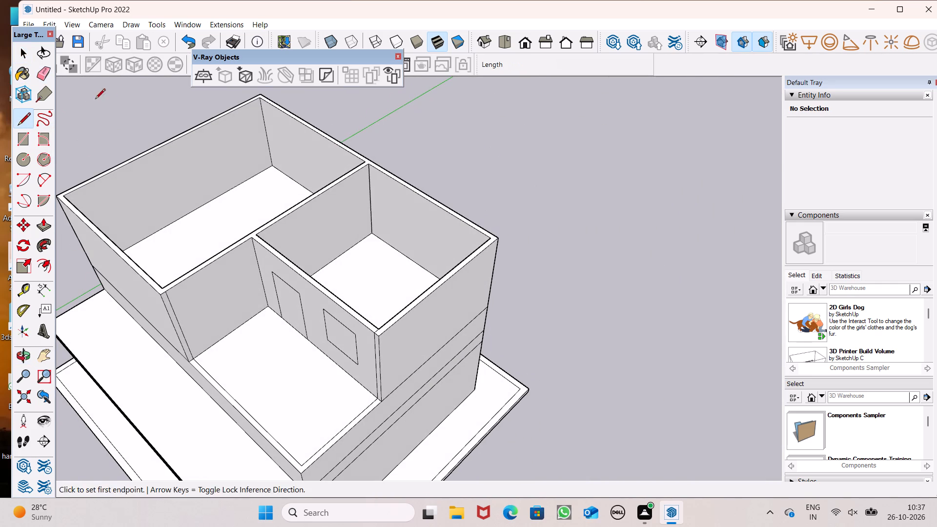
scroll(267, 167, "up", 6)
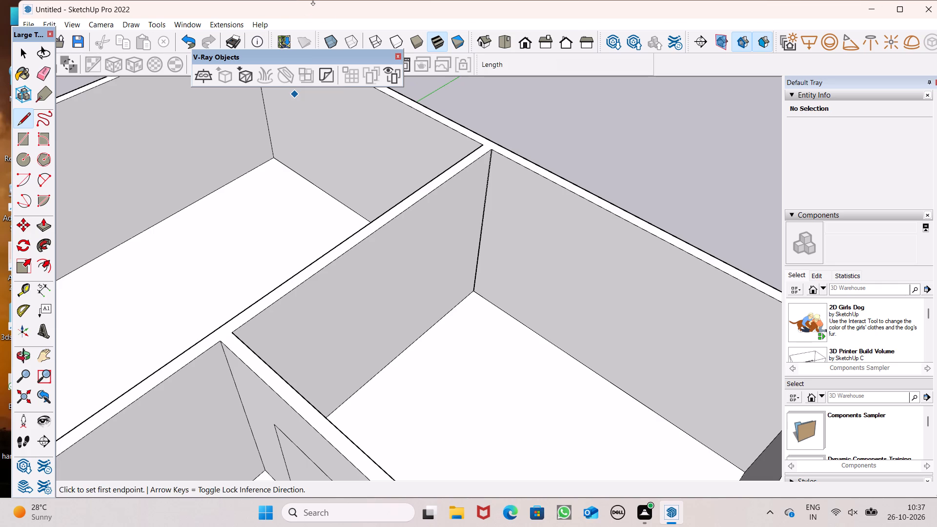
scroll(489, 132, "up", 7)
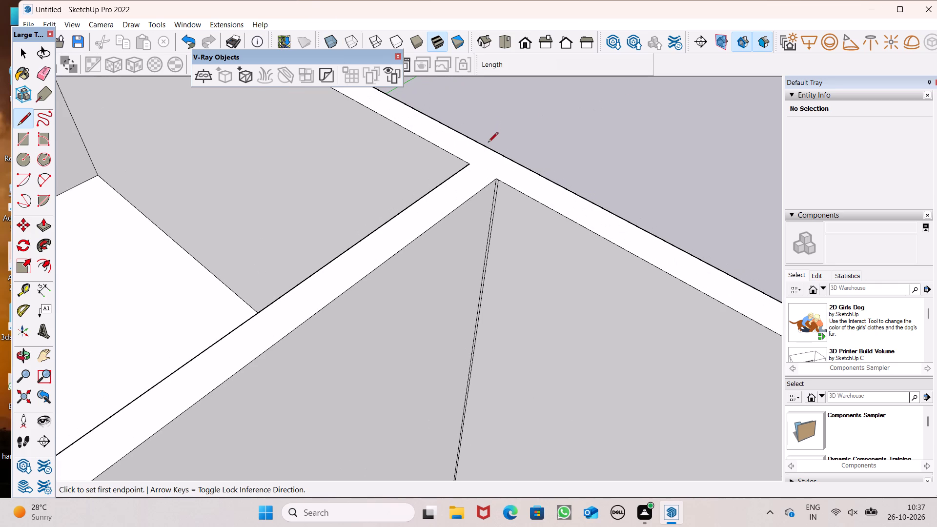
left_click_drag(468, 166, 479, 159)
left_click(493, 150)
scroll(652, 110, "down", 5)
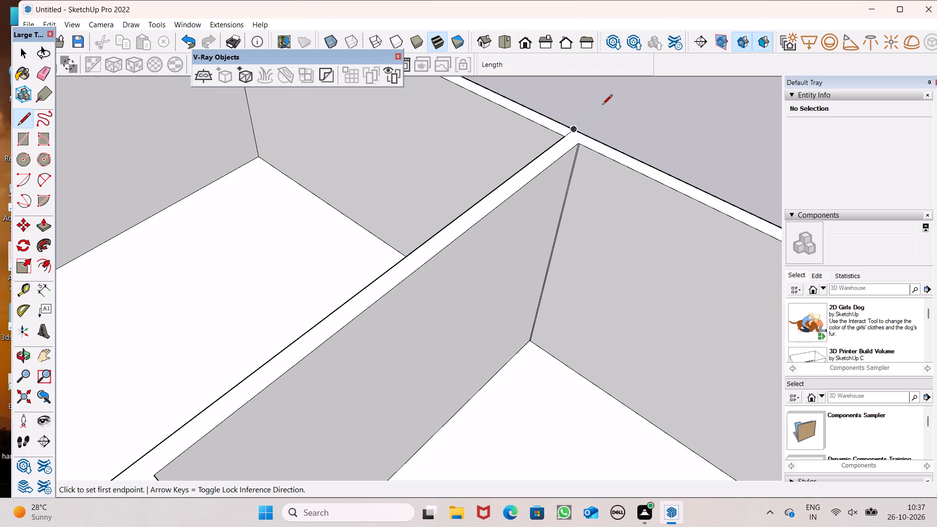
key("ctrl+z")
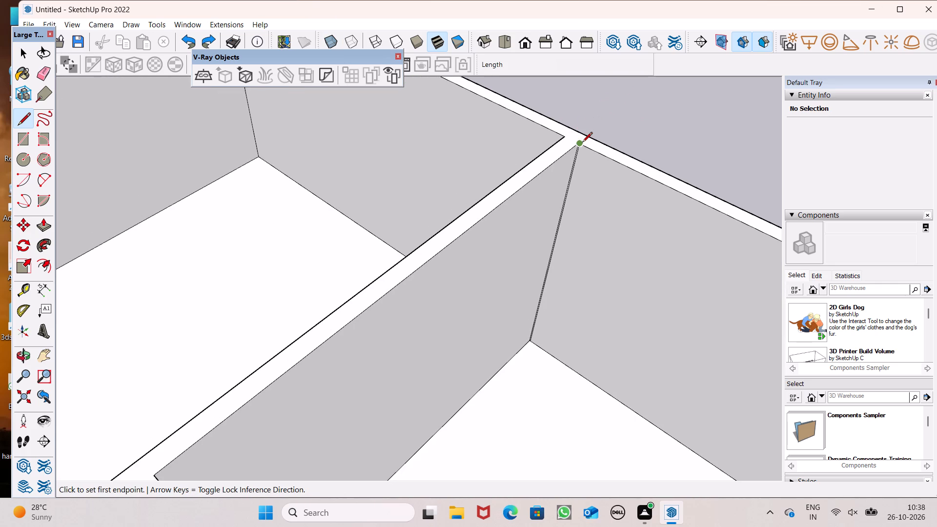
Draw a 6" line across the rear wall's top, from the partition's corner on the smaller room's side to the outer edge.
left_click(578, 144)
left_click(587, 135)
From the terrace-side corner where the wall tops meet, draw a 6" line across the terrace wall's top and another across the partition's top.
scroll(615, 141, "down", 5)
scroll(443, 315, "up", 6)
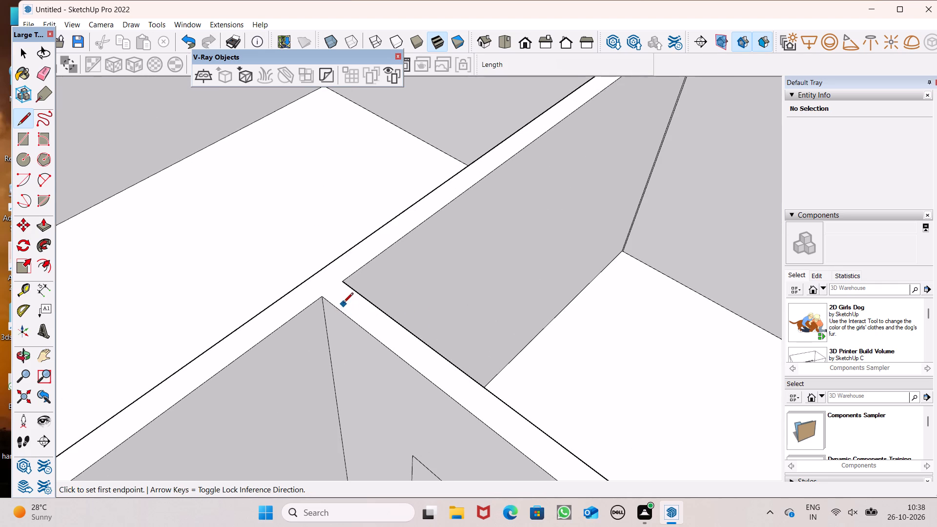
left_click(319, 298)
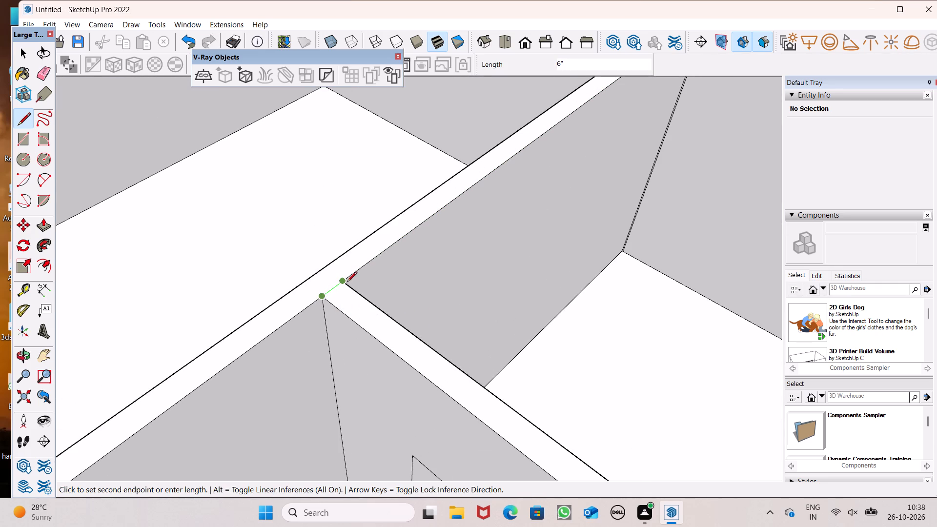
left_click(347, 282)
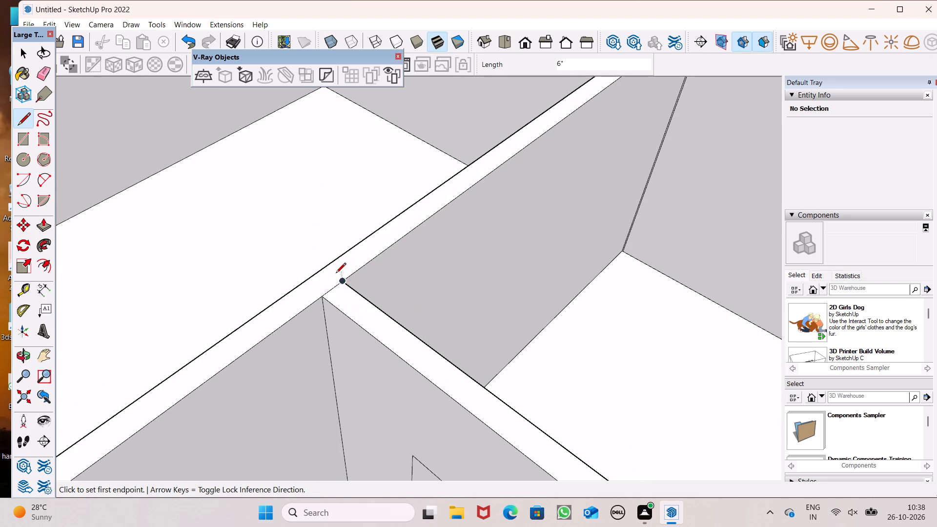
left_click(324, 300)
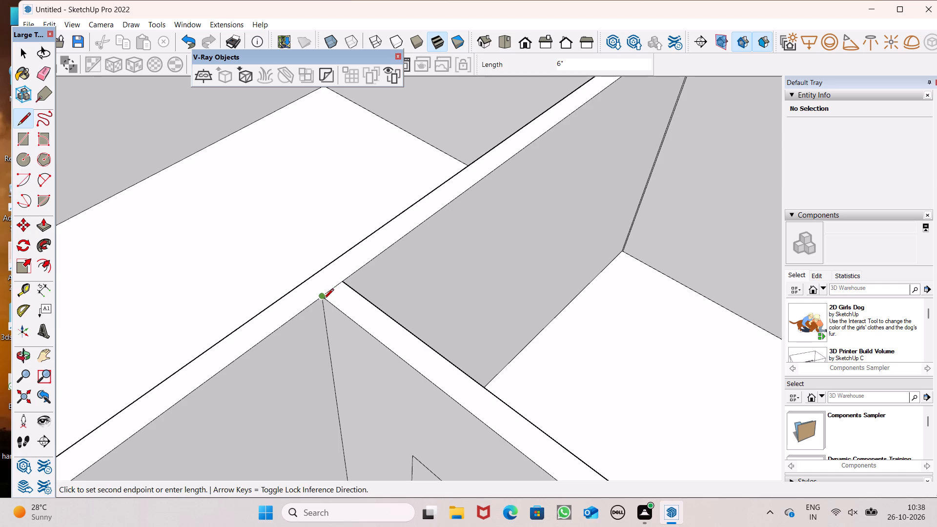
left_click(304, 285)
scroll(268, 315, "down", 6)
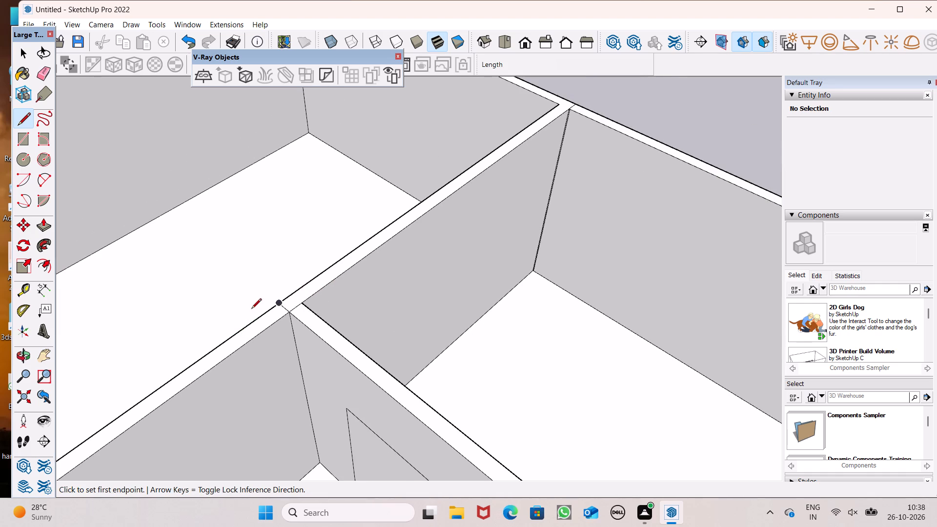
key("space")
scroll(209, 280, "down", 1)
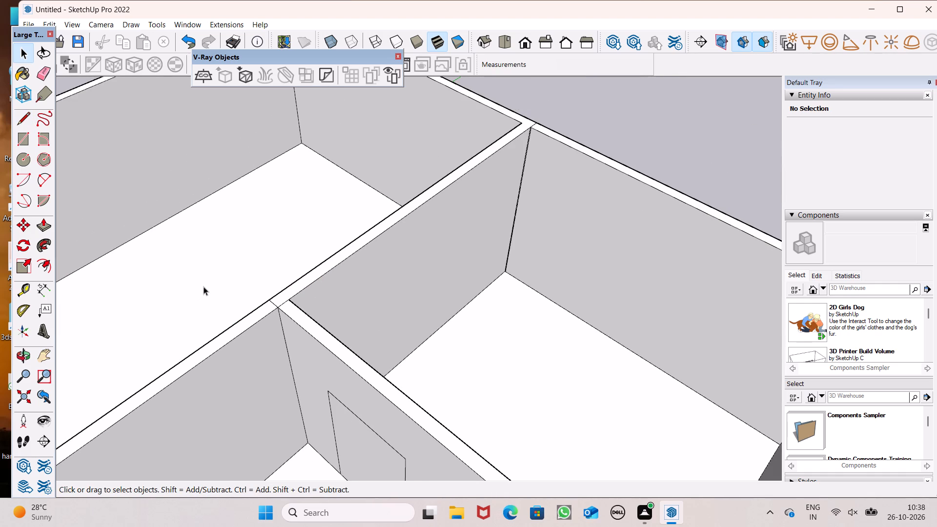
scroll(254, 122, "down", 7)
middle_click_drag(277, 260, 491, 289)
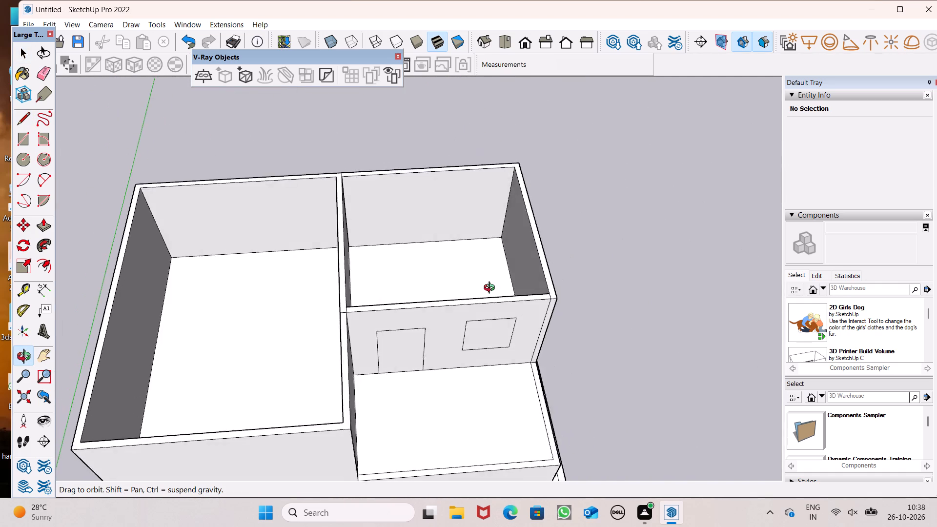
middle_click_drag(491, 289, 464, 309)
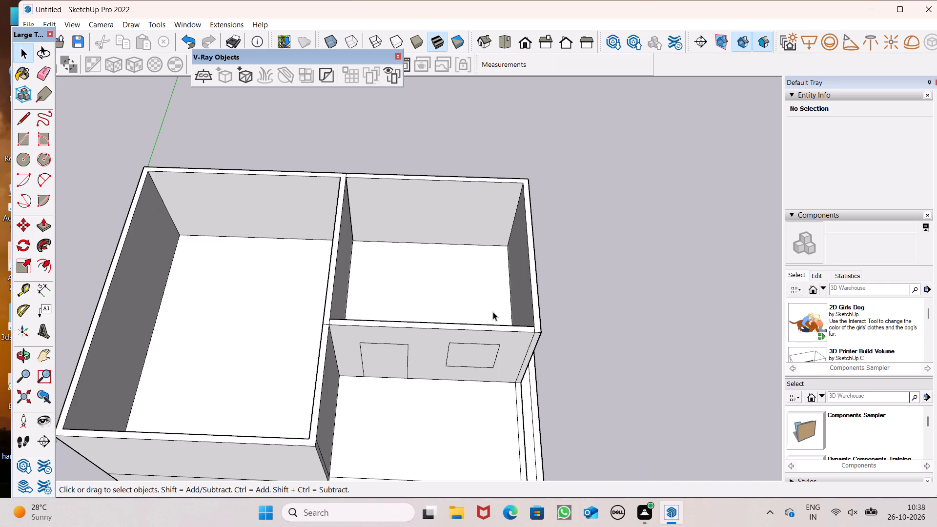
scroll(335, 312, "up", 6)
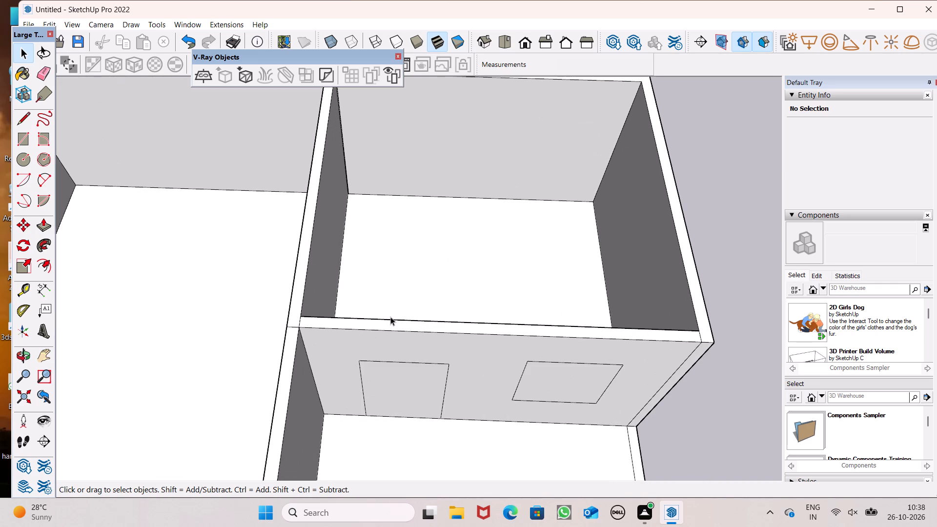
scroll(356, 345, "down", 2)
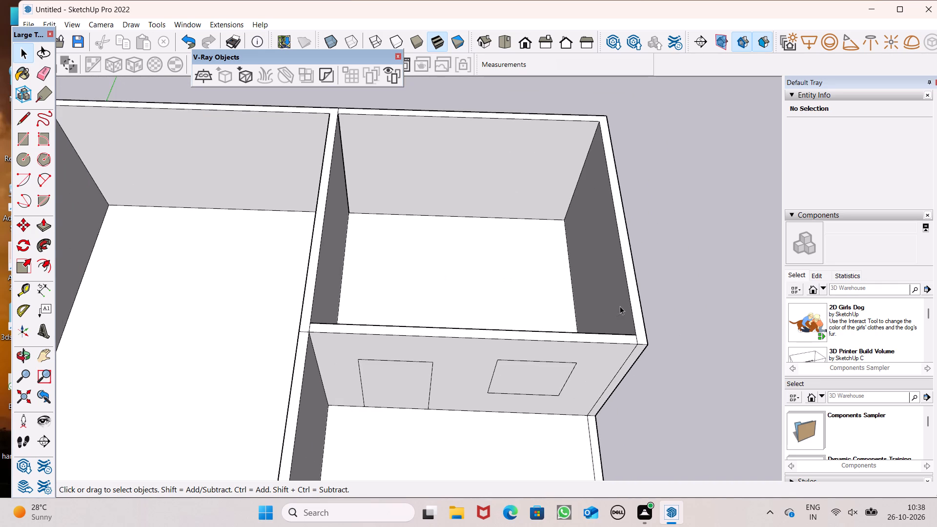
Erase the short edge across the wall top at the smaller upper room's outer corner beside the terrace.
middle_click_drag(671, 345, 670, 326)
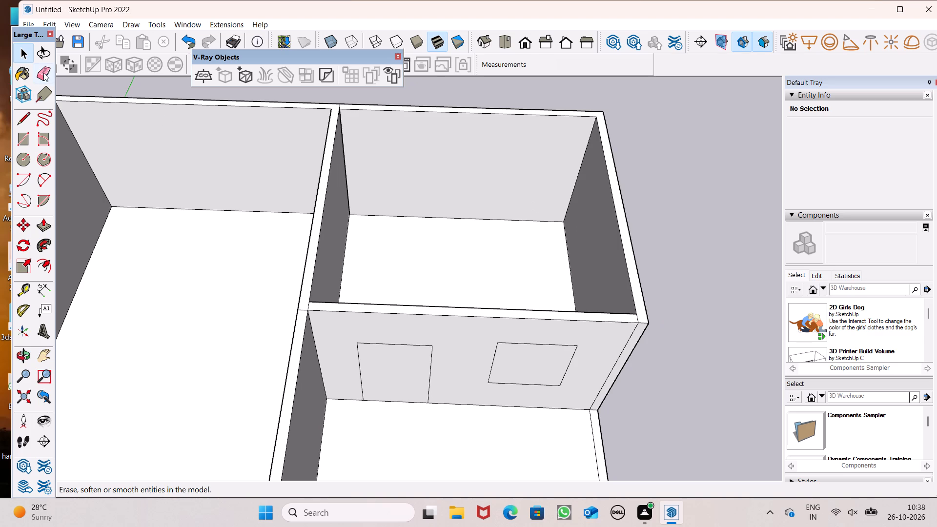
left_click(47, 73)
scroll(662, 316, "up", 3)
left_click(626, 322)
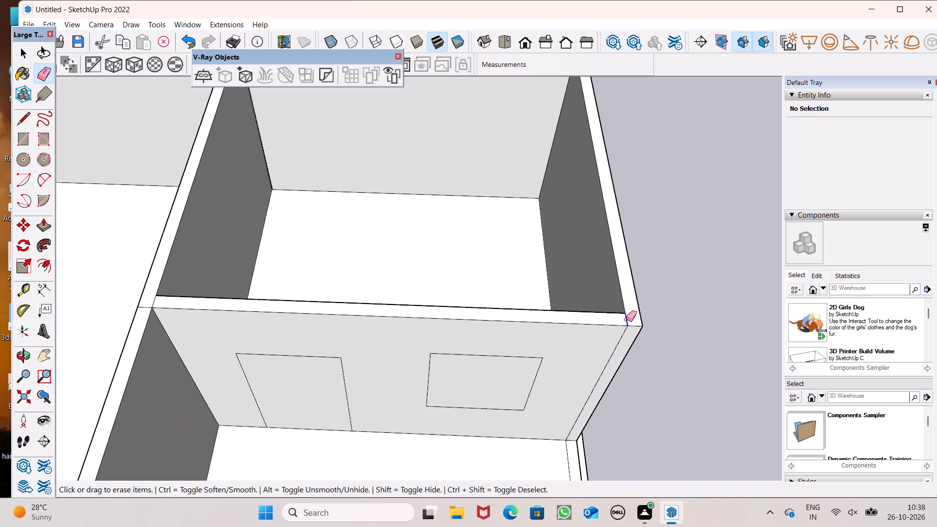
key("space")
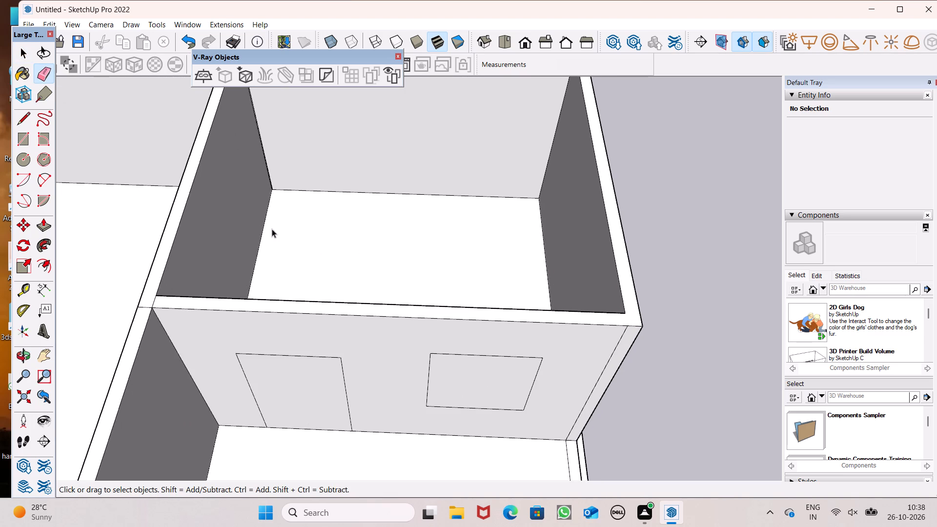
Push/Pull the joined top face of the smaller upper room's terrace-side, outer and rear walls upward by 2'.
left_click(42, 223)
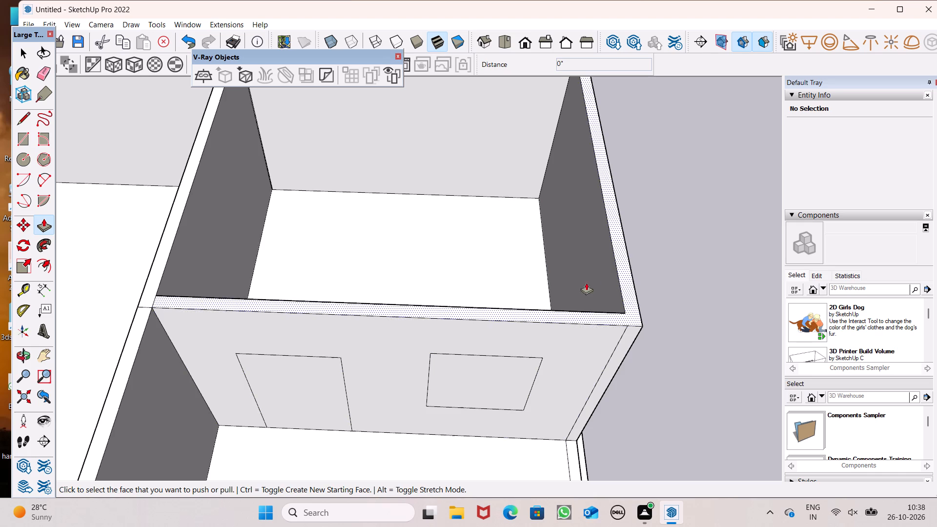
scroll(387, 277, "down", 1)
middle_click_drag(412, 345, 219, 247)
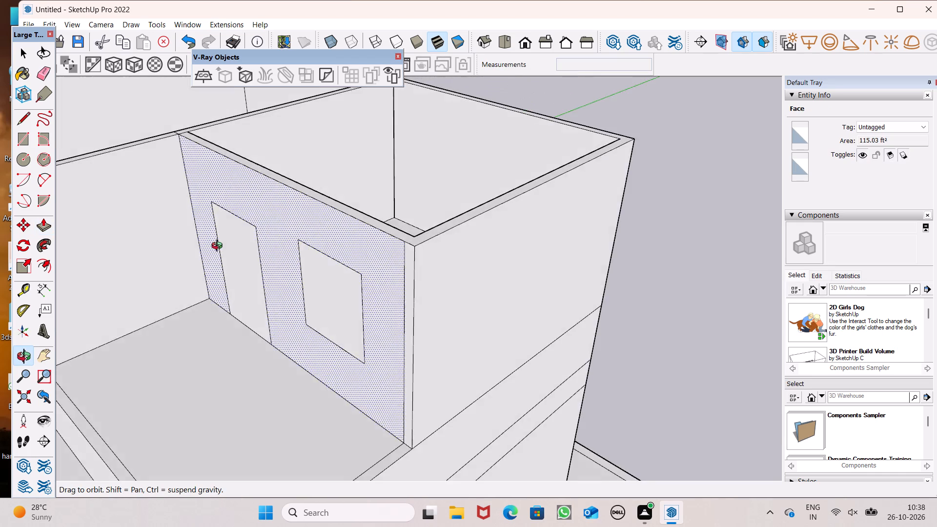
middle_click_drag(219, 247, 345, 201)
scroll(367, 233, "down", 4)
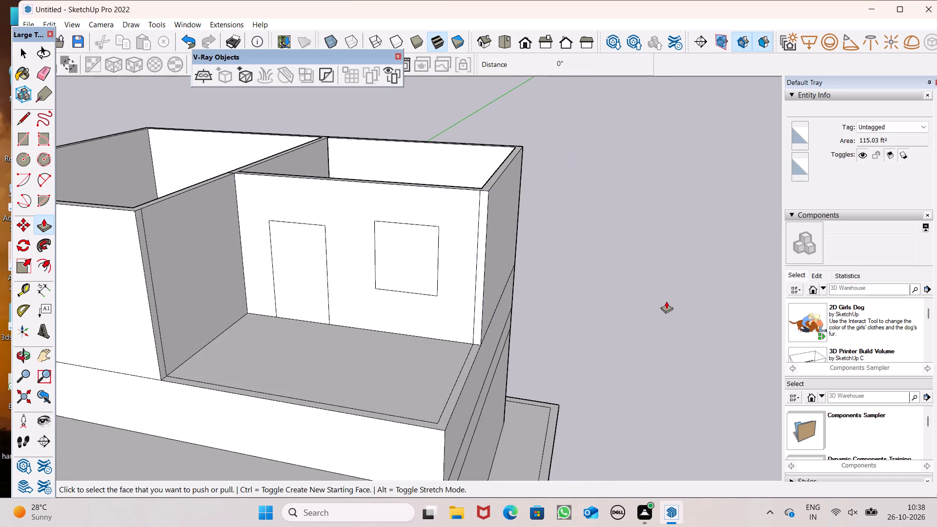
scroll(652, 282, "down", 2)
middle_click_drag(652, 282, 704, 350)
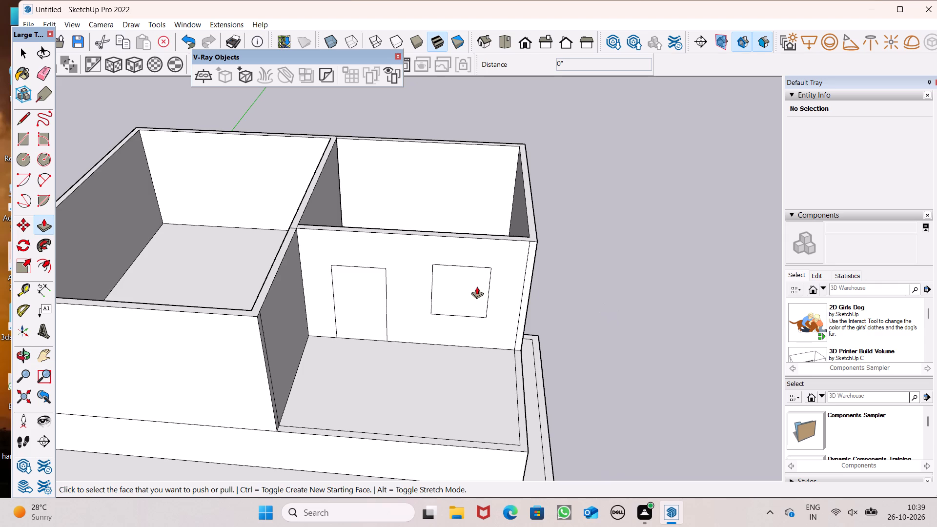
middle_click_drag(538, 226, 505, 284)
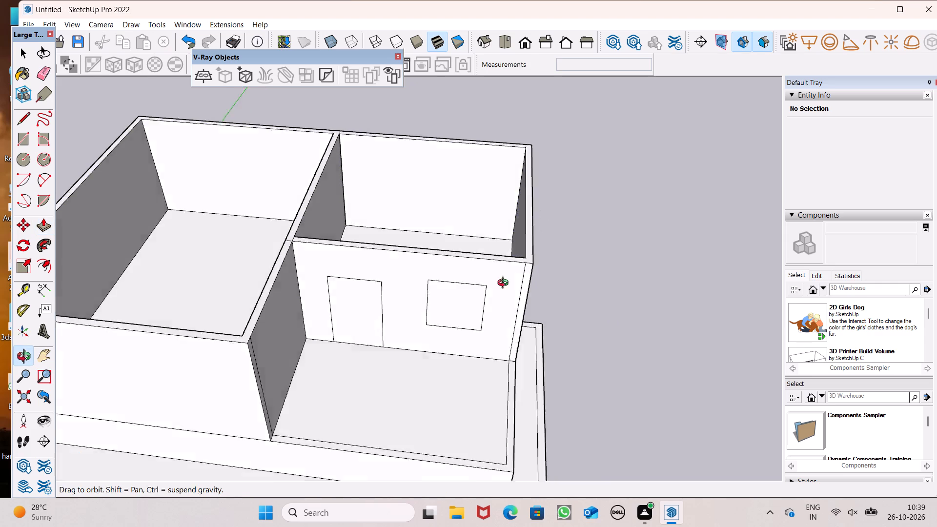
middle_click_drag(505, 284, 471, 344)
scroll(503, 281, "up", 2)
scroll(506, 324, "down", 2)
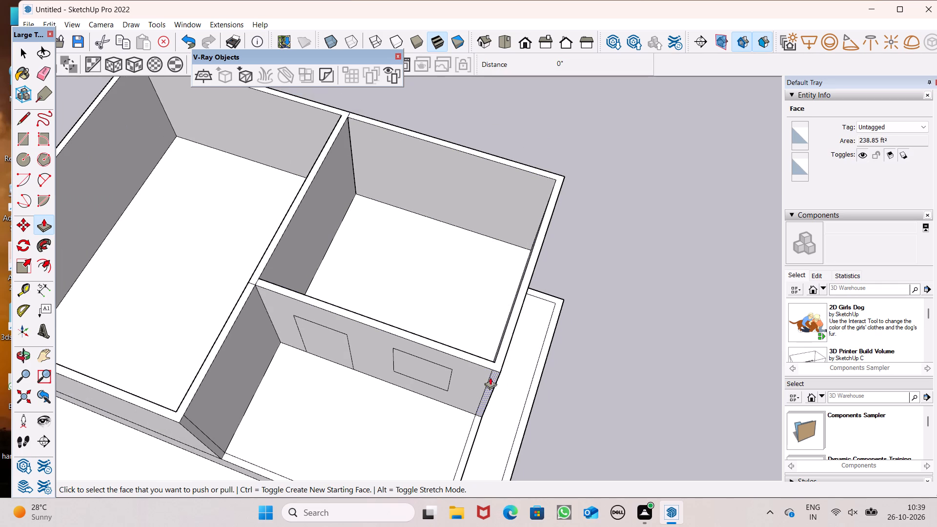
middle_click_drag(513, 422, 517, 378)
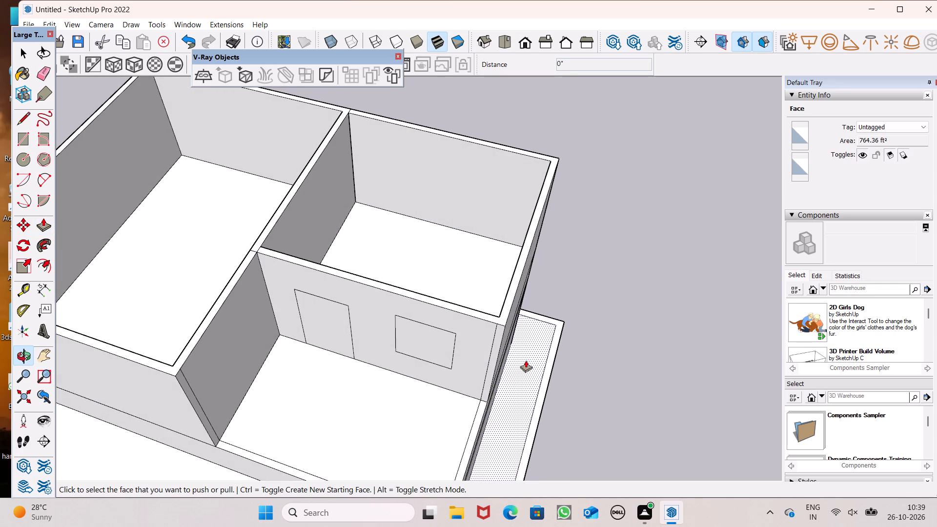
scroll(525, 363, "up", 2)
left_click_drag(491, 295, 493, 292)
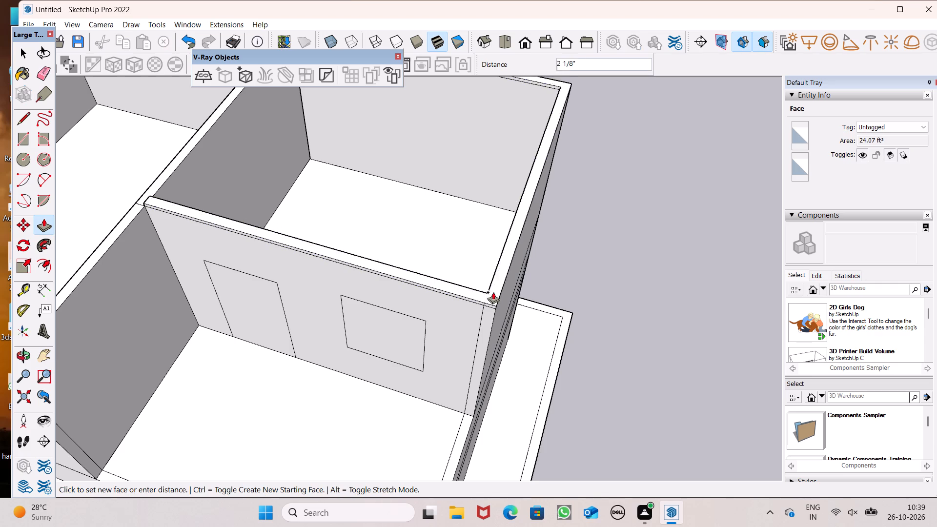
left_click_drag(493, 292, 490, 256)
type("2'")
key("Return")
Pull the raised band's terrace-side face outward about 6' 10 7/16" to form a roof slab over the terrace.
scroll(478, 278, "down", 3)
scroll(507, 314, "up", 1)
middle_click_drag(507, 314, 484, 254)
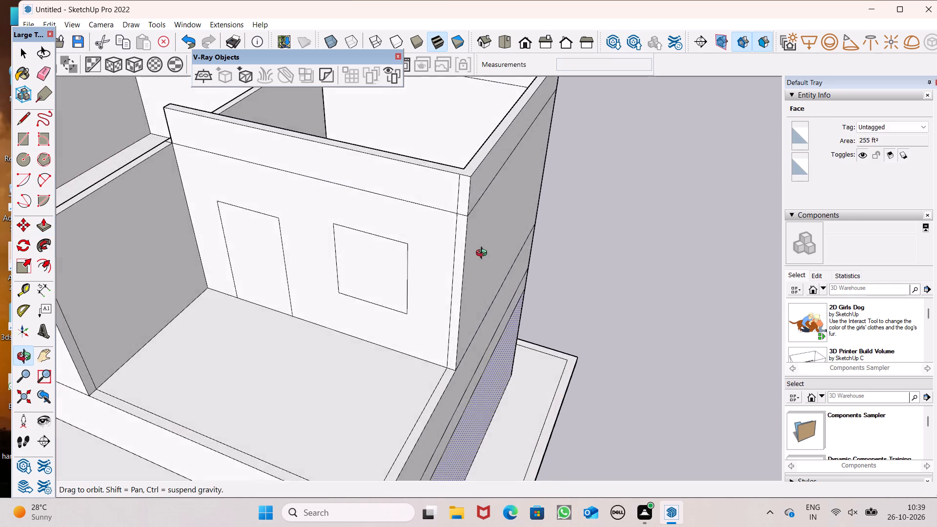
middle_click_drag(484, 254, 458, 282)
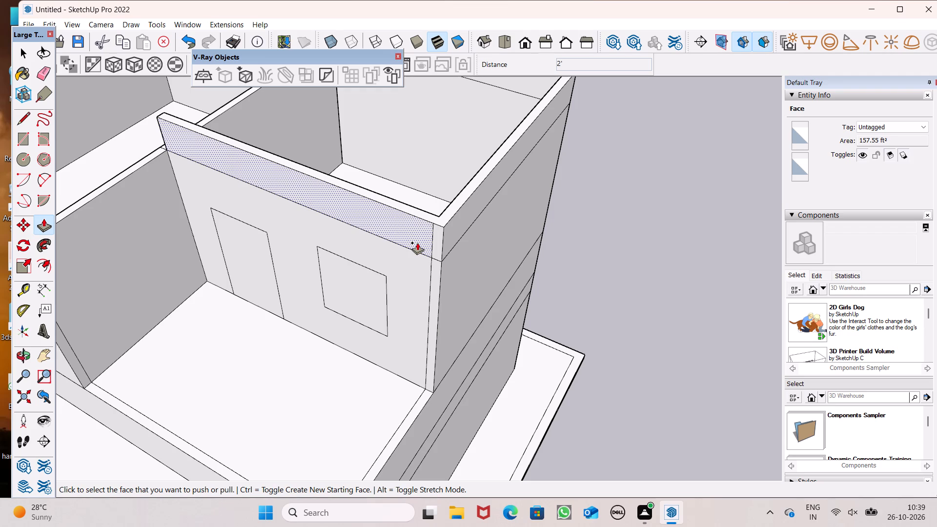
left_click_drag(417, 243, 406, 264)
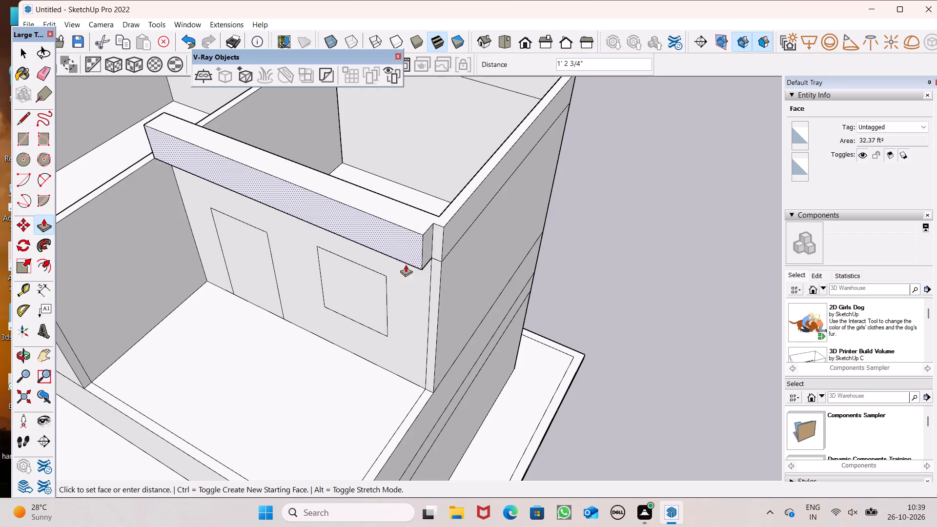
left_click_drag(406, 264, 336, 356)
Extend the roof slab's front face to meet the larger upper room's front corner, with a final pull of about 11 1/4".
scroll(382, 327, "down", 3)
middle_click_drag(388, 323, 400, 311)
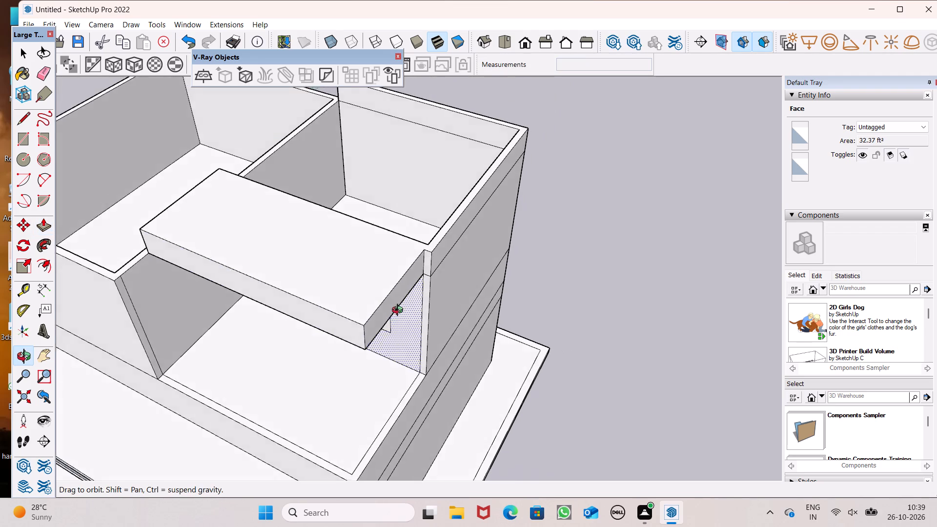
middle_click_drag(400, 311, 570, 236)
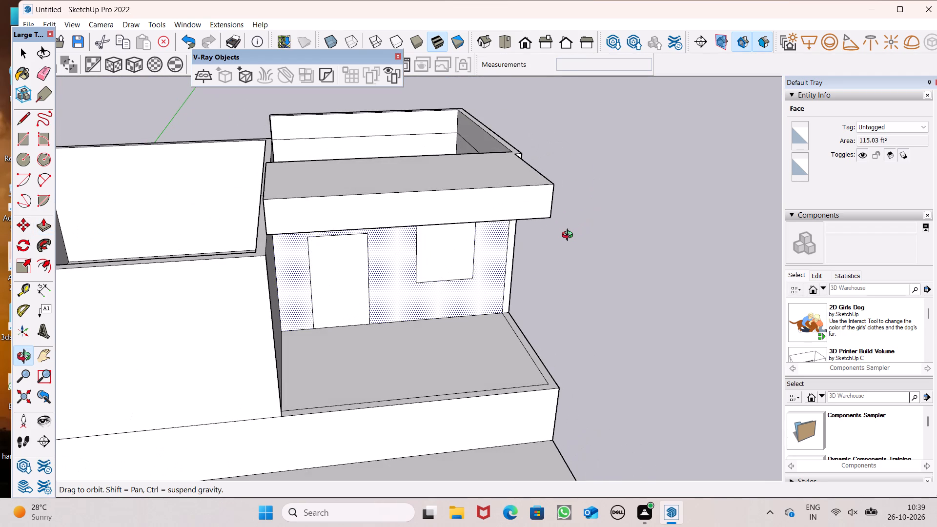
middle_click_drag(570, 236, 464, 246)
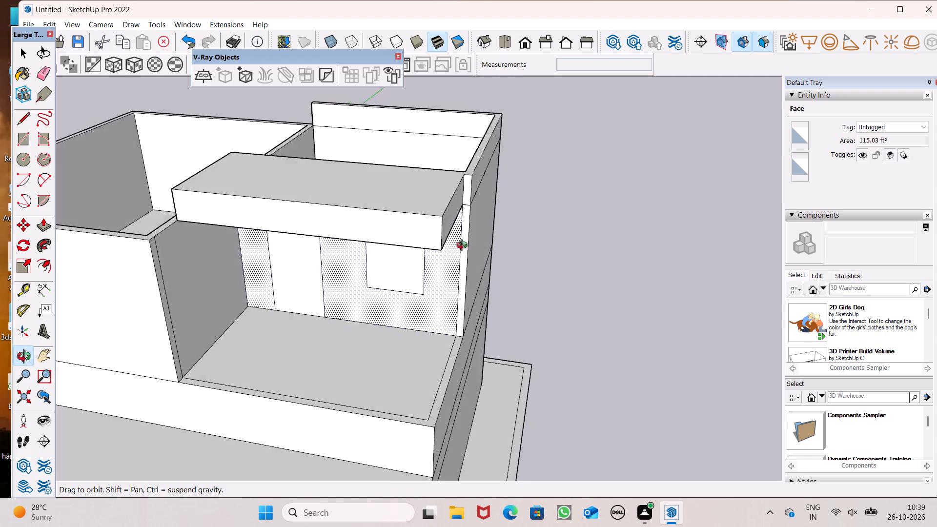
middle_click_drag(464, 246, 489, 220)
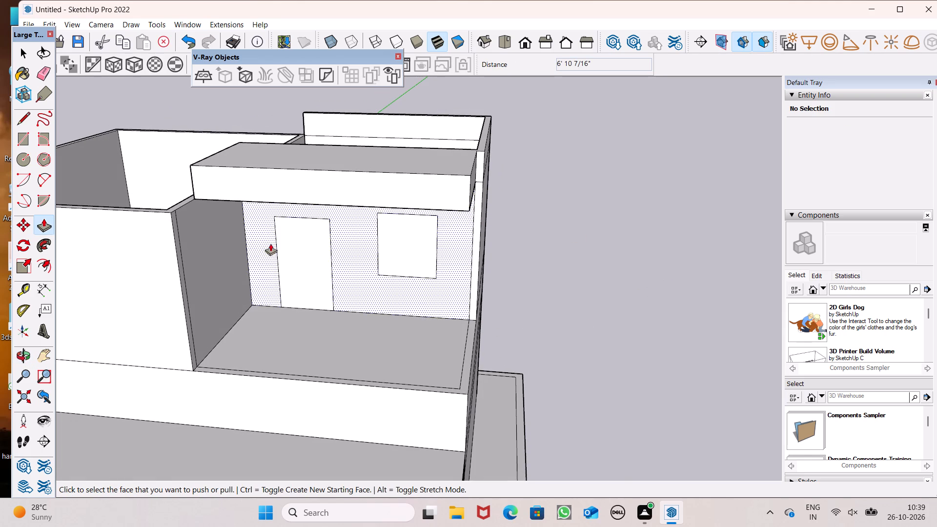
scroll(277, 226, "down", 1)
middle_click_drag(278, 239, 291, 267)
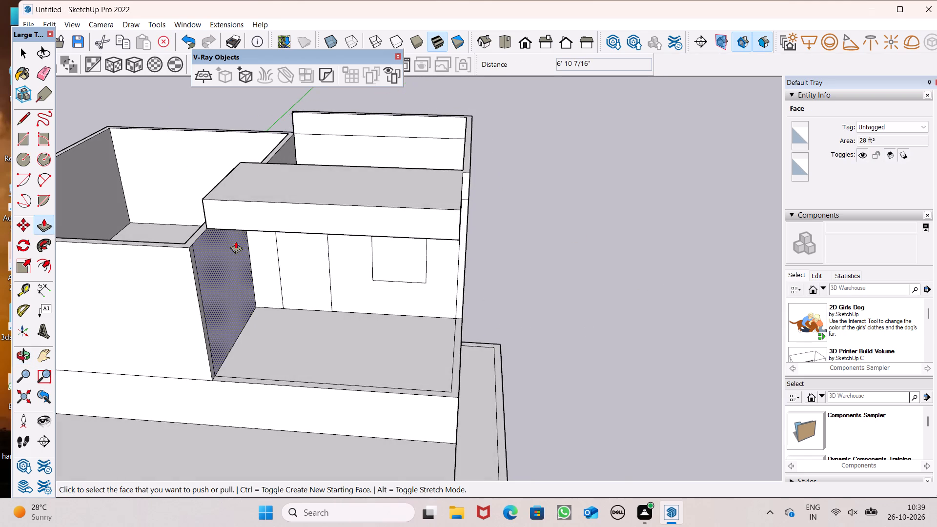
left_click_drag(233, 218, 206, 215)
middle_click_drag(140, 266, 257, 295)
scroll(145, 268, "up", 1)
left_click_drag(325, 308, 321, 318)
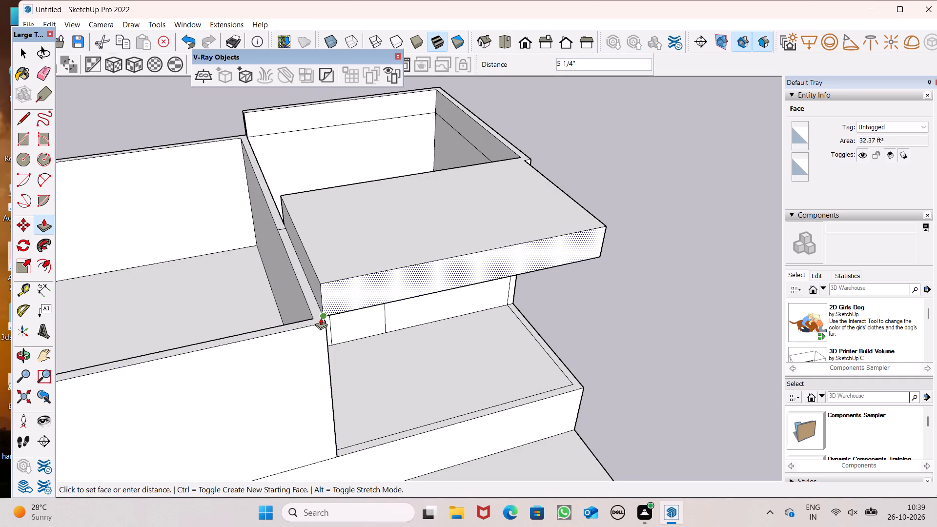
left_click_drag(321, 318, 318, 324)
Draw lines on the roof slab's underside, enclosing a pillar outline of about 1.5 ft² at the front corner beside the larger room.
scroll(255, 257, "down", 4)
middle_click_drag(309, 312, 236, 204)
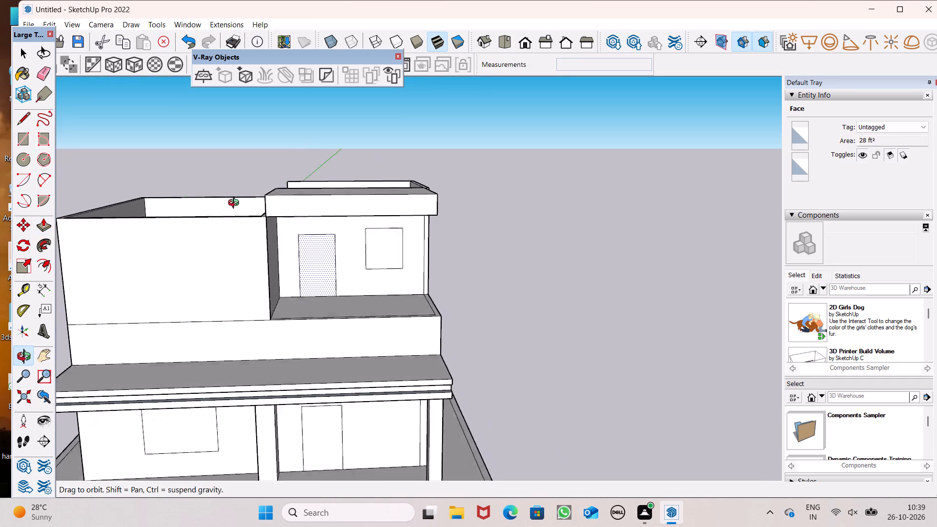
middle_click_drag(236, 204, 229, 203)
scroll(160, 220, "up", 1)
middle_click_drag(164, 219, 163, 167)
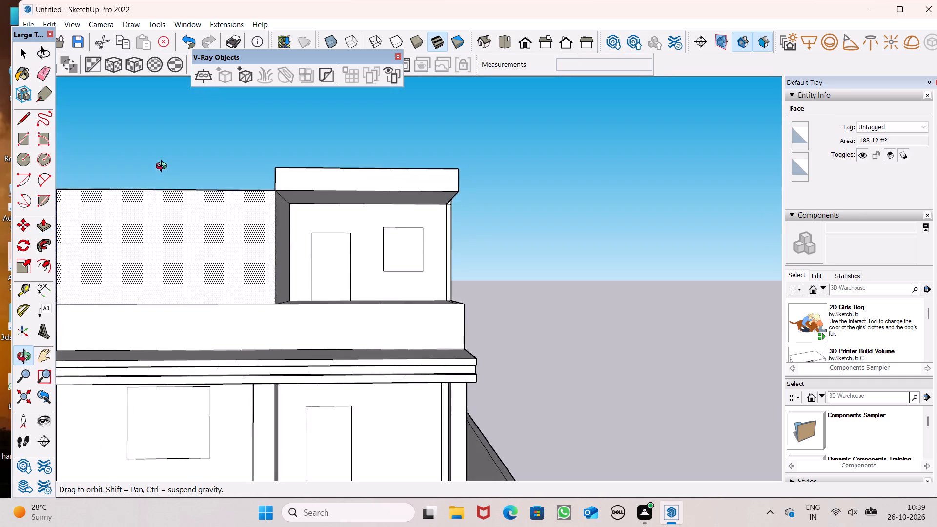
middle_click_drag(163, 167, 188, 60)
scroll(187, 67, "up", 1)
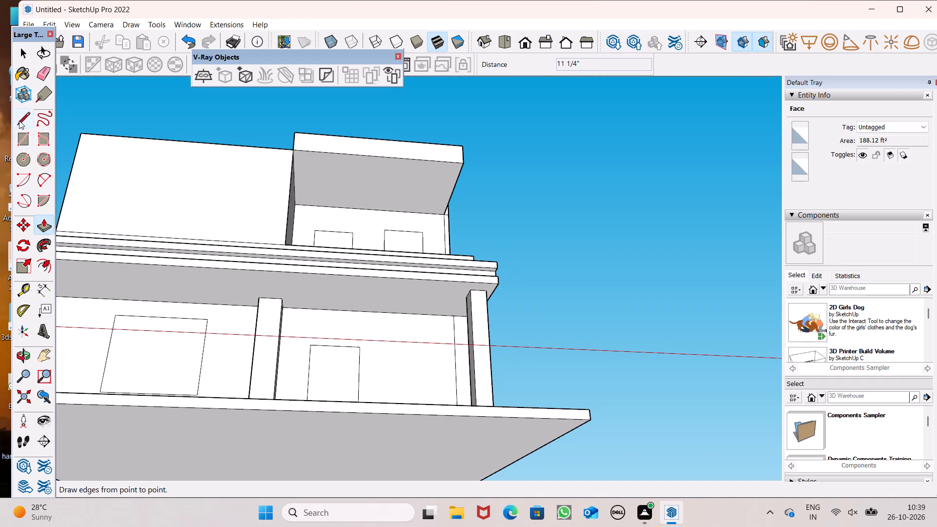
left_click(19, 121)
scroll(341, 203, "up", 1)
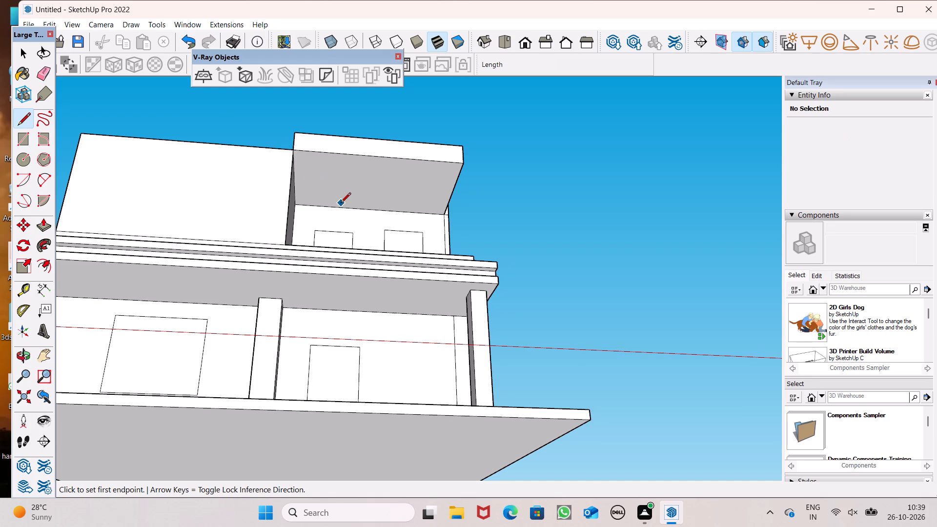
scroll(346, 191, "up", 2)
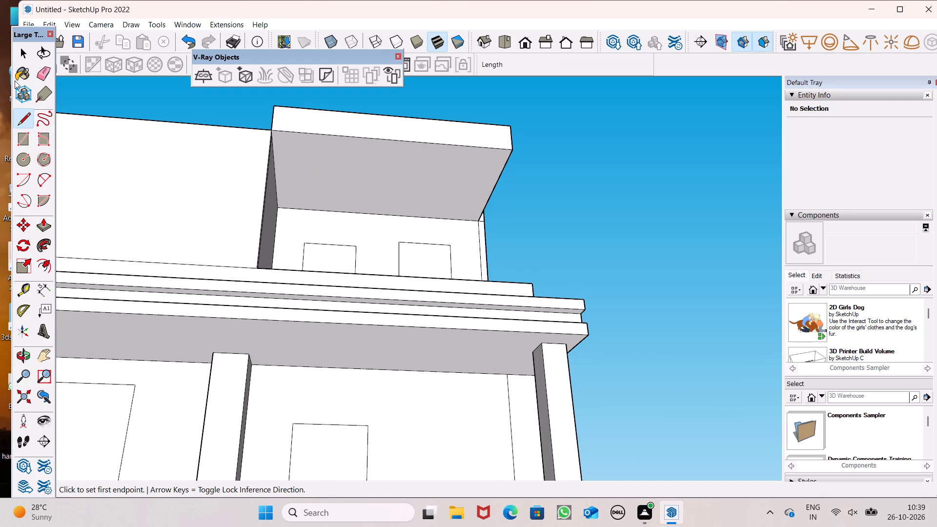
scroll(158, 122, "down", 1)
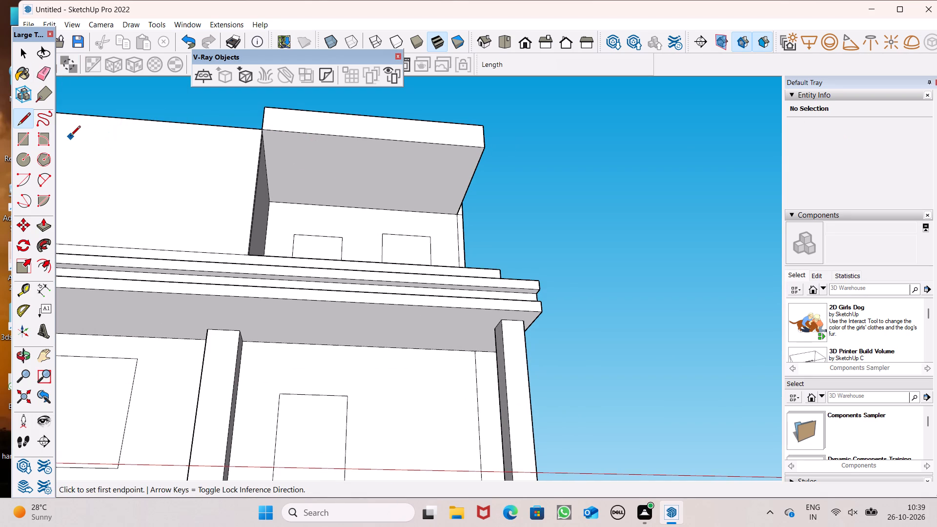
middle_click_drag(282, 156, 250, 167)
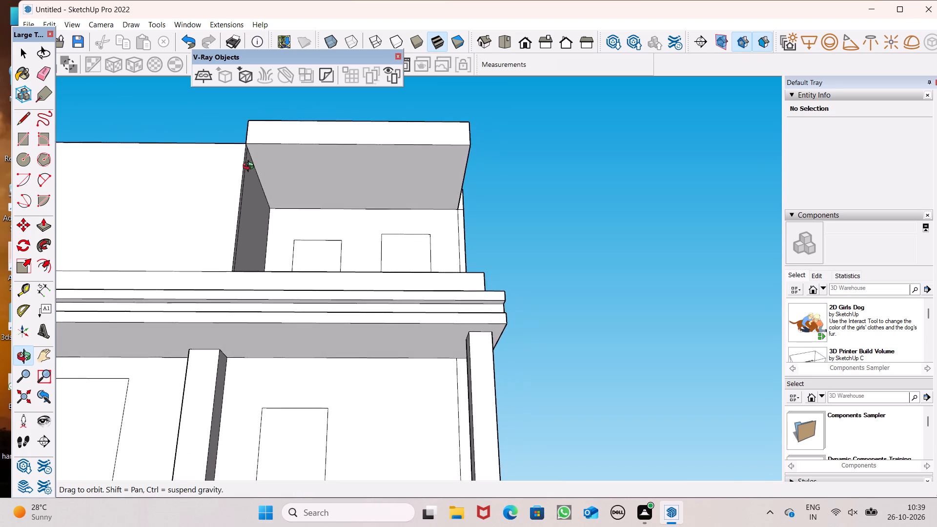
middle_click_drag(250, 167, 246, 167)
scroll(247, 163, "up", 5)
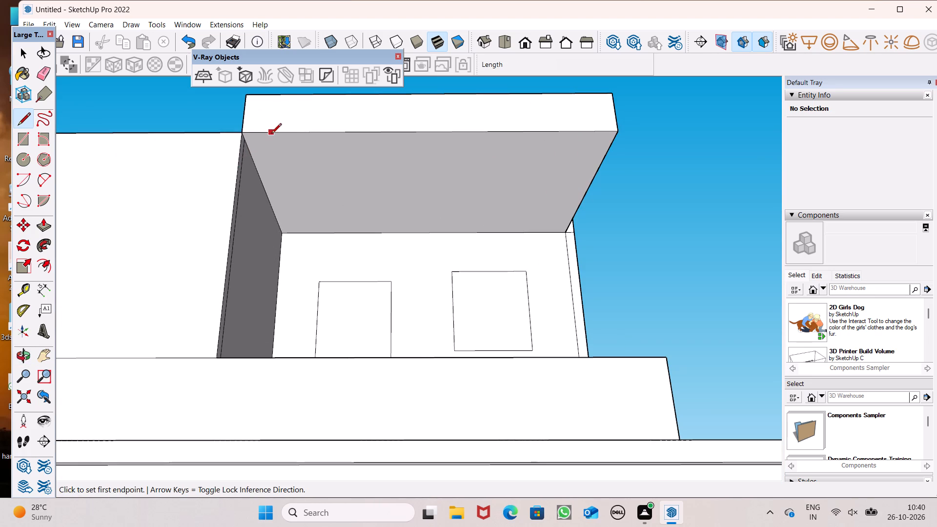
left_click(271, 133)
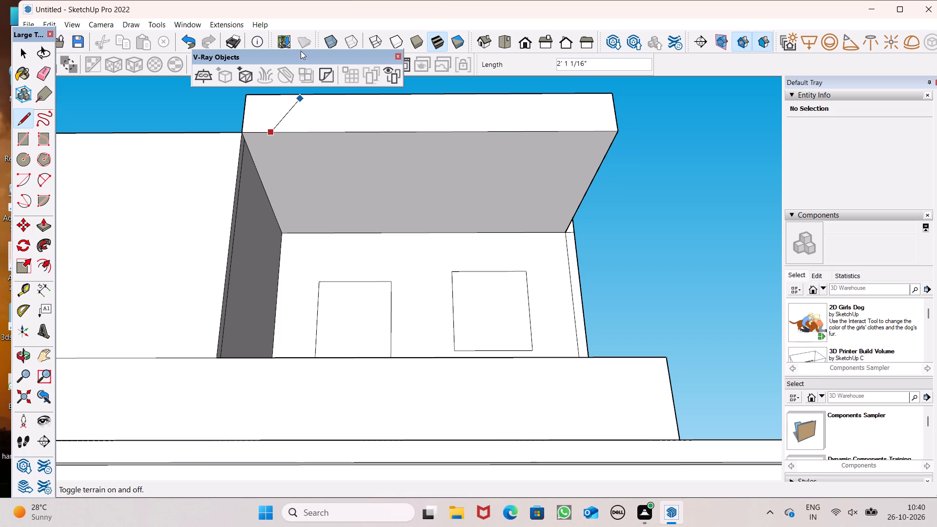
scroll(299, 117, "up", 8)
scroll(271, 162, "down", 1)
scroll(271, 162, "up", 7)
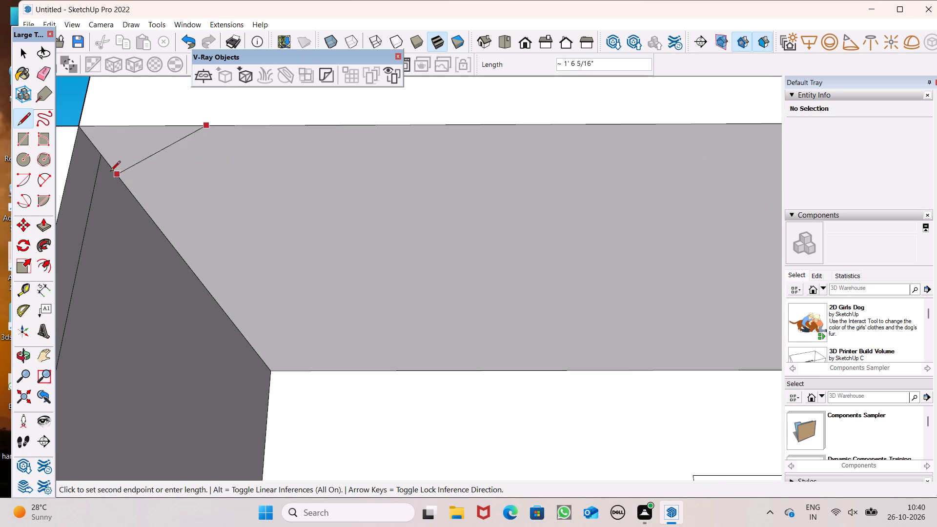
left_click(232, 189)
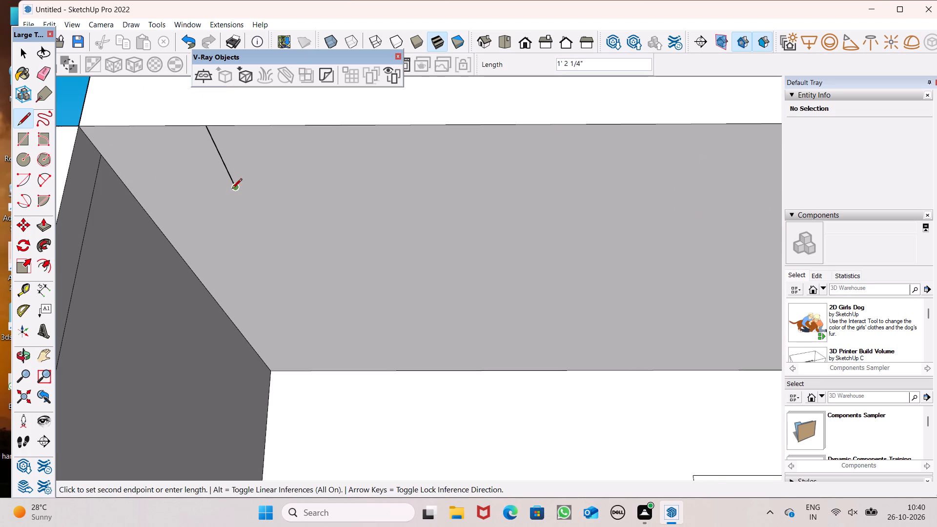
left_click(128, 188)
Pull the pillar outline beside the larger room down to the terrace parapet, with a final pull of about 4' 10 11/16".
scroll(280, 108, "down", 6)
scroll(292, 135, "up", 1)
middle_click_drag(292, 137, 298, 214)
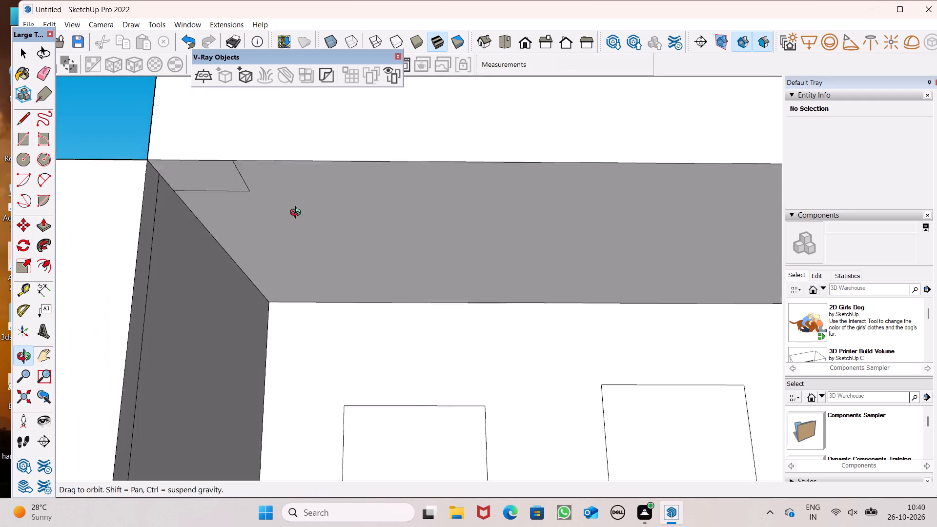
middle_click_drag(298, 214, 314, 135)
scroll(315, 136, "up", 1)
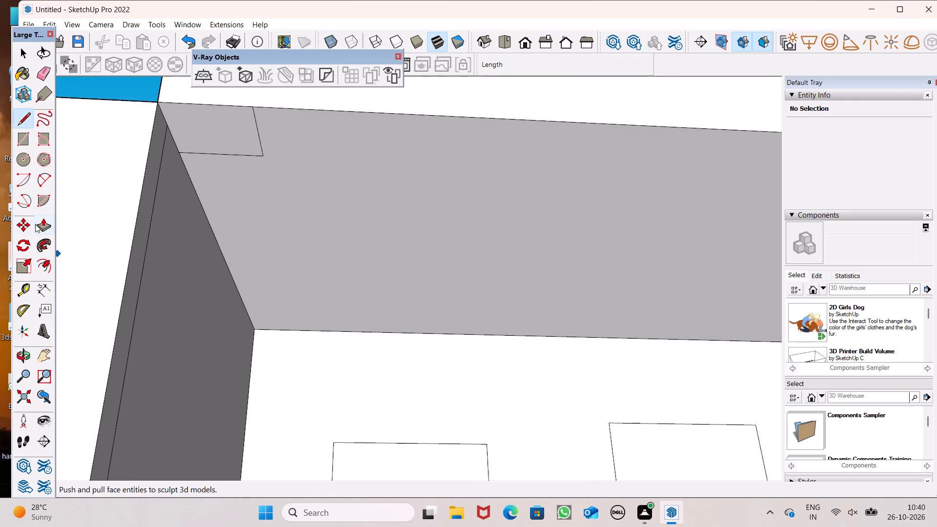
left_click(38, 224)
scroll(318, 142, "down", 6)
left_click_drag(262, 139, 235, 331)
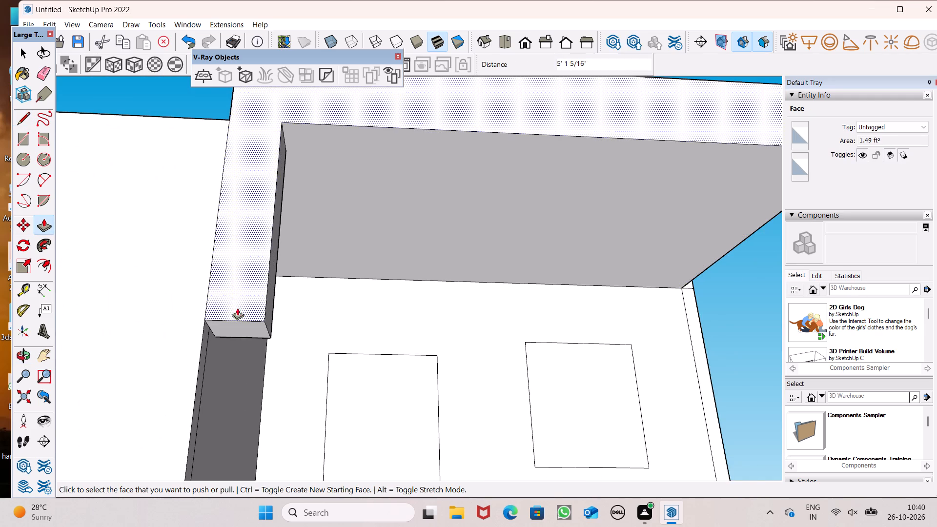
scroll(399, 87, "down", 5)
left_click_drag(304, 234, 294, 275)
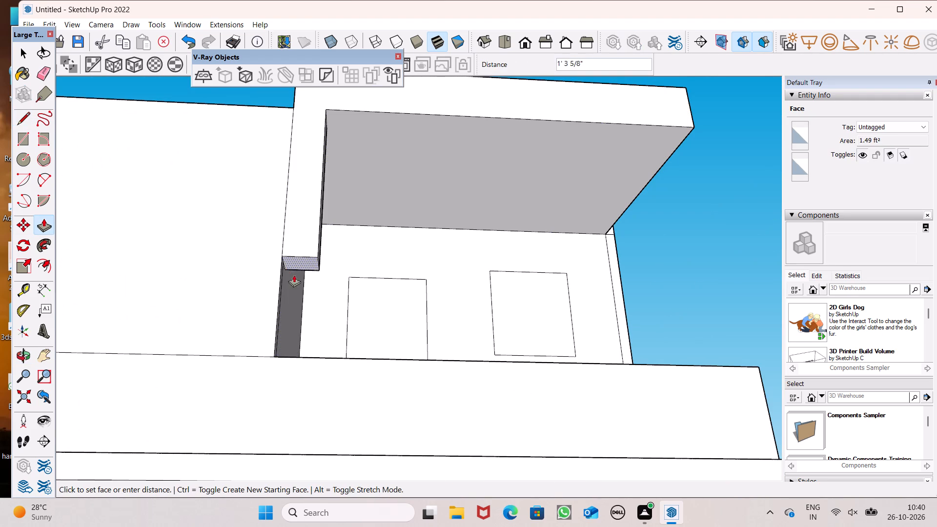
left_click_drag(294, 275, 285, 359)
scroll(295, 330, "down", 5)
middle_click_drag(324, 337, 329, 400)
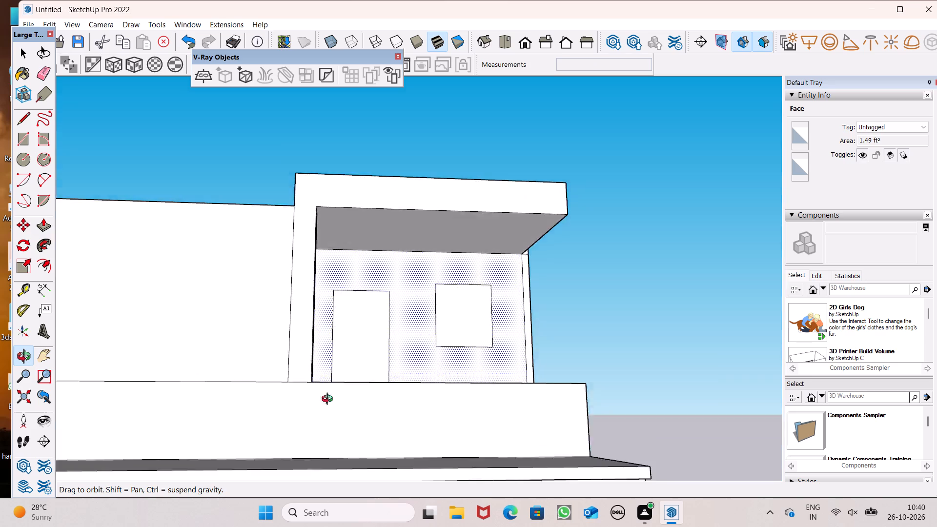
middle_click_drag(329, 400, 297, 489)
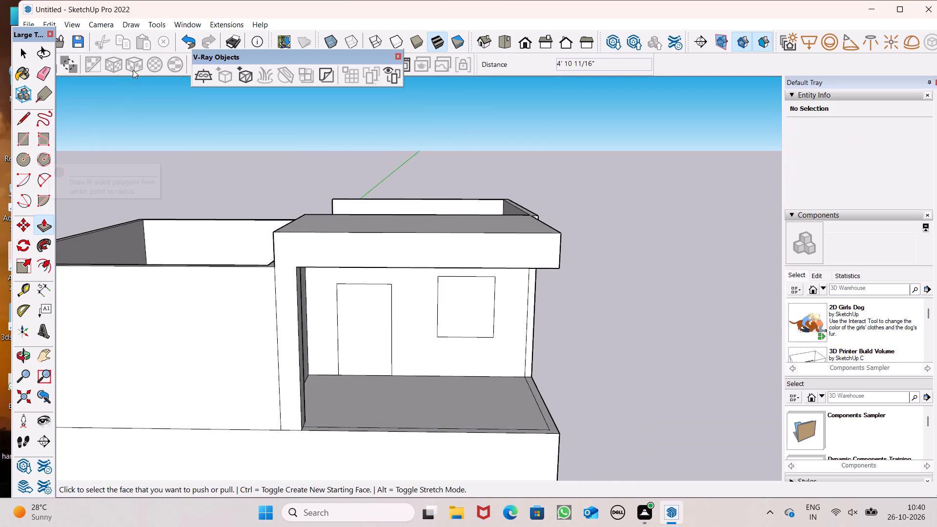
Draw a line about 12' 8 5/16" along the slab's underside from the pillar's inner corner, closing to the front edge with a 1' 2 1/4" line.
middle_click_drag(374, 201, 219, 205)
scroll(374, 201, "up", 1)
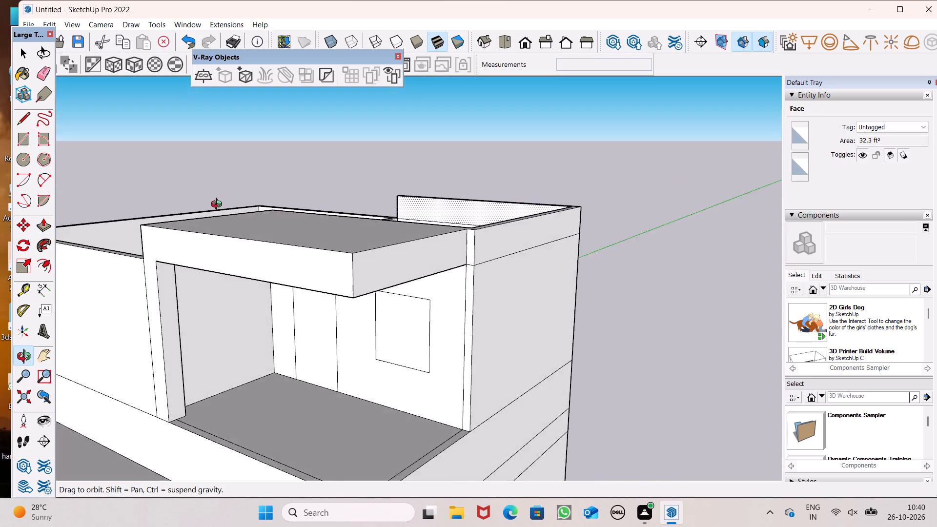
middle_click_drag(219, 205, 248, 116)
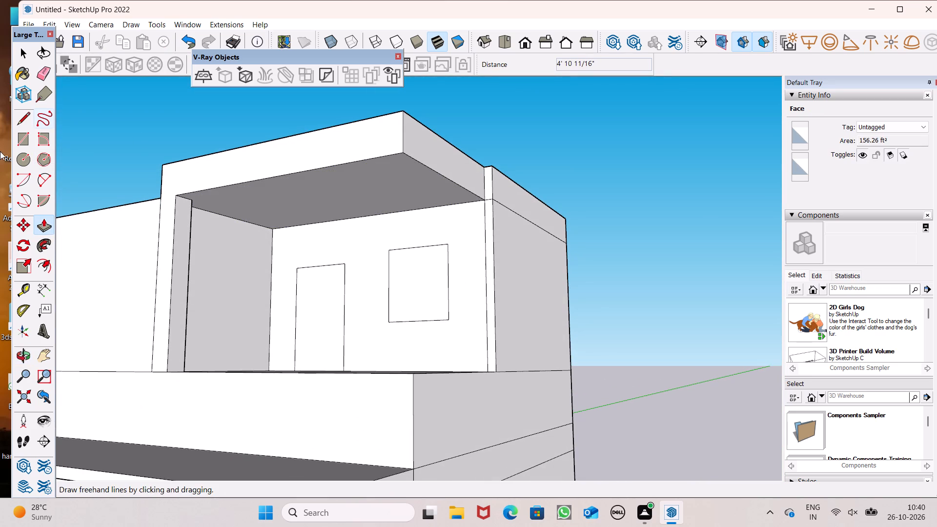
middle_click_drag(342, 176, 380, 108)
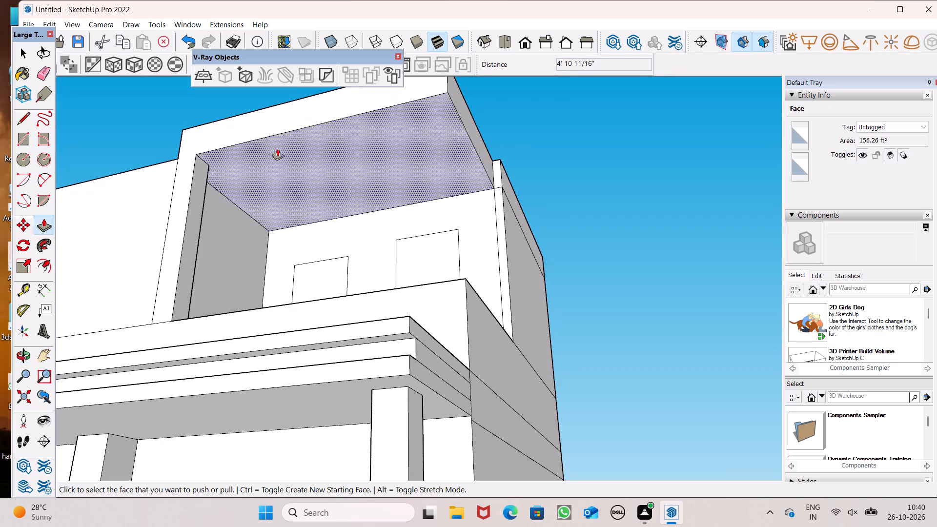
left_click(17, 127)
scroll(242, 162, "up", 6)
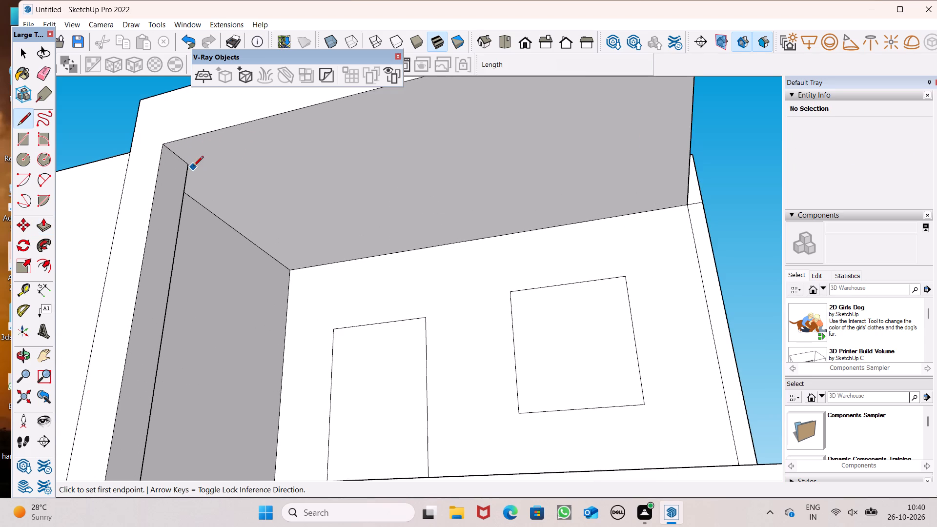
left_click(191, 164)
scroll(234, 162, "down", 4)
scroll(492, 120, "down", 4)
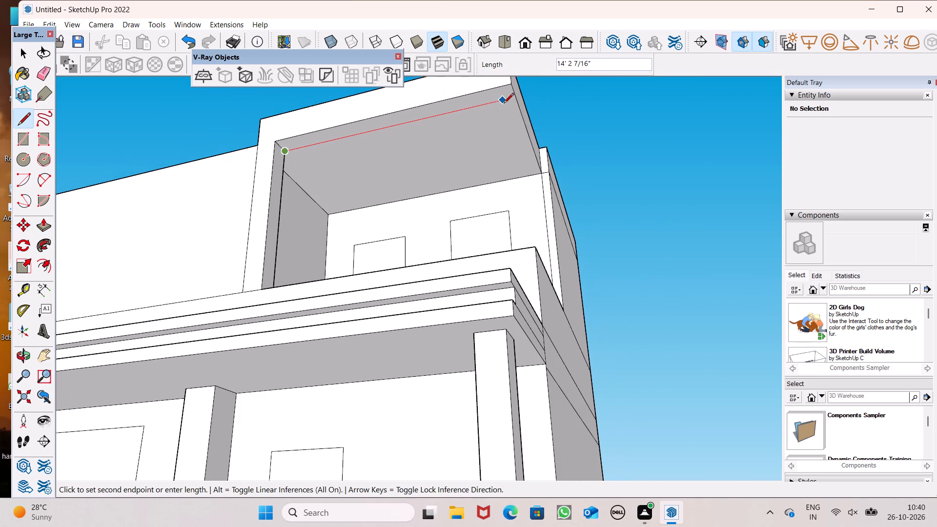
scroll(476, 112, "up", 1)
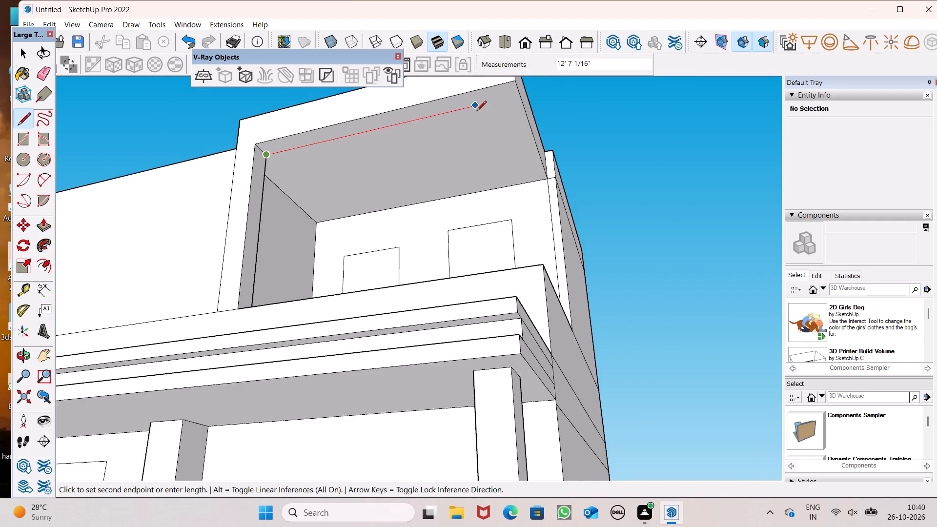
scroll(476, 112, "up", 1)
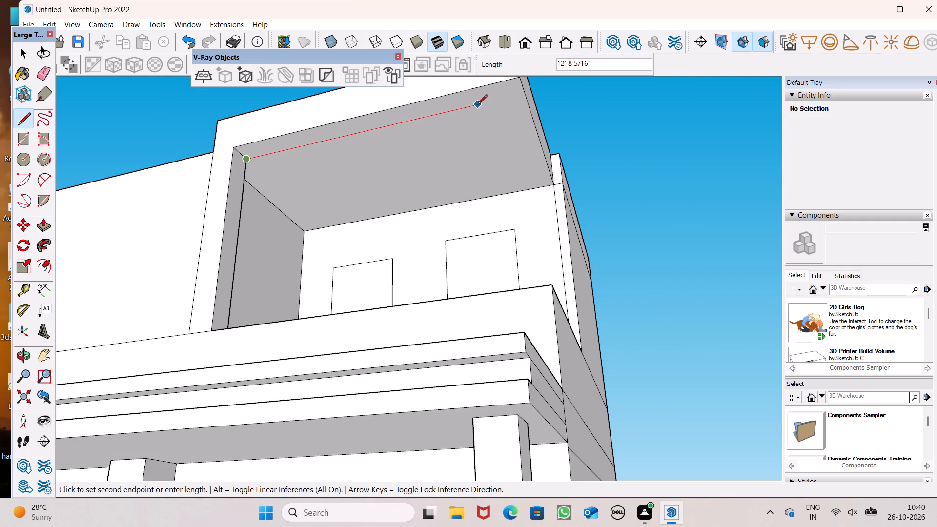
left_click(477, 105)
left_click(468, 90)
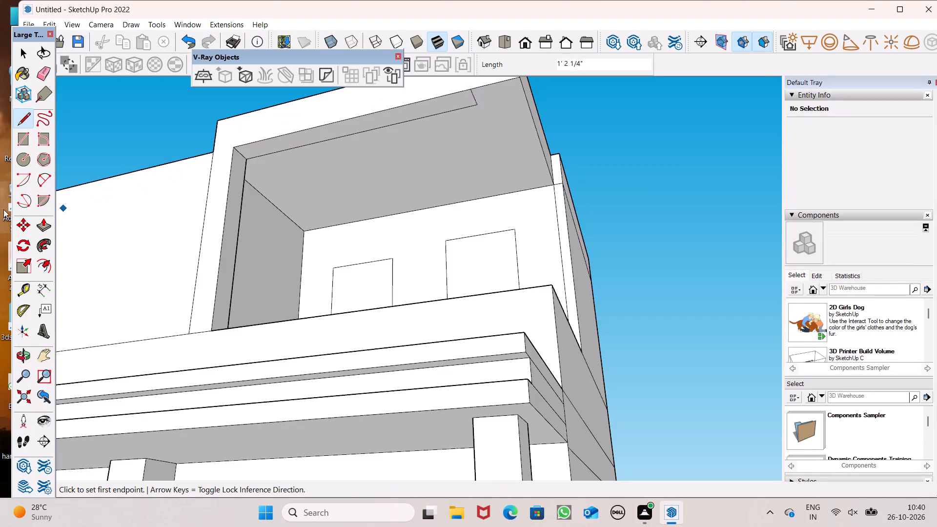
Push/Pull the enclosed front strip of the slab's underside down about 1' 15/16" to form a beam.
left_click(43, 222)
left_click_drag(285, 138, 287, 144)
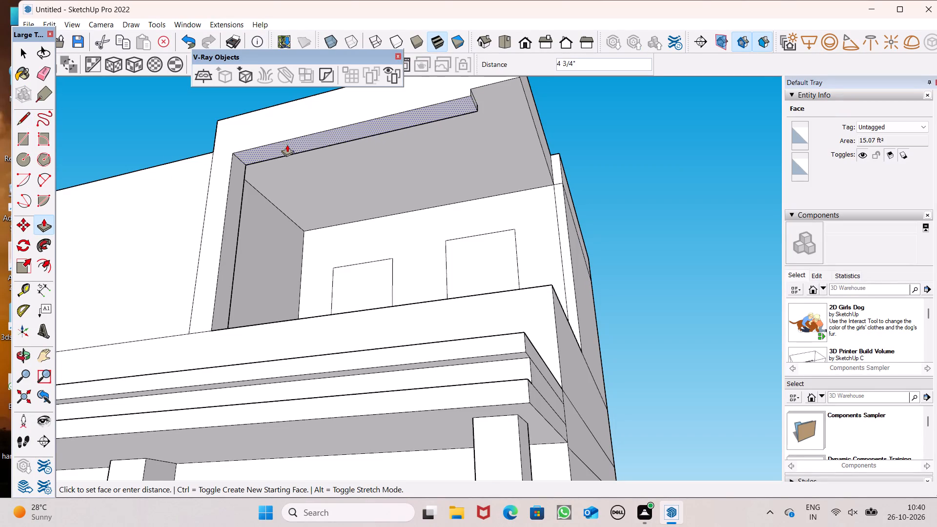
left_click_drag(287, 144, 284, 156)
scroll(273, 126, "down", 3)
middle_click_drag(294, 138, 383, 312)
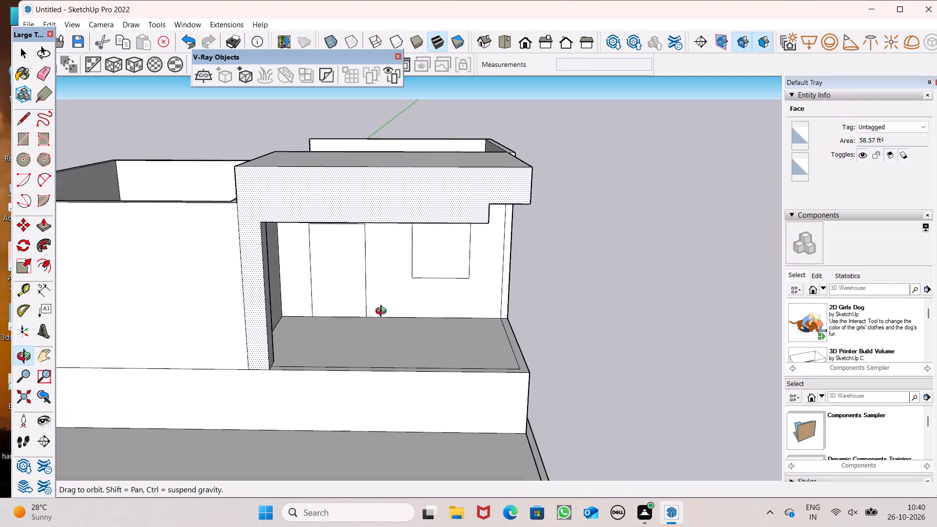
middle_click_drag(383, 312, 331, 303)
key("space")
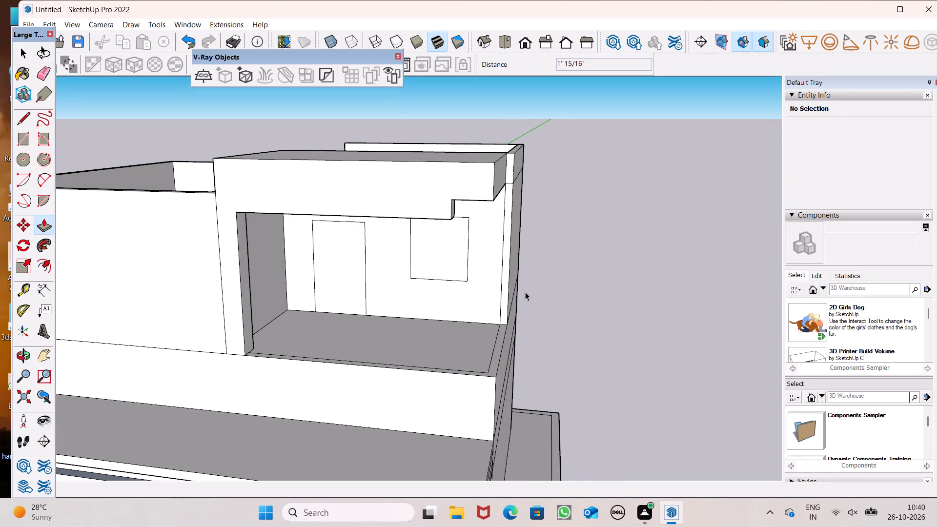
Draw a line about 2' 2 15/16" from the beam end's inner corner to the slab's outer edge, enclosing a second pillar outline.
scroll(526, 291, "up", 1)
middle_click_drag(526, 291, 465, 236)
scroll(370, 157, "up", 1)
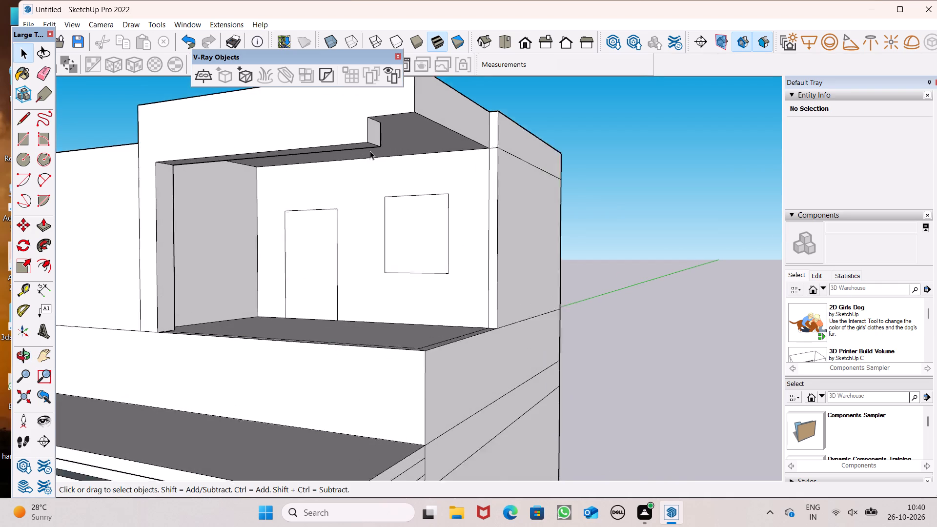
scroll(370, 151, "up", 1)
left_click(13, 112)
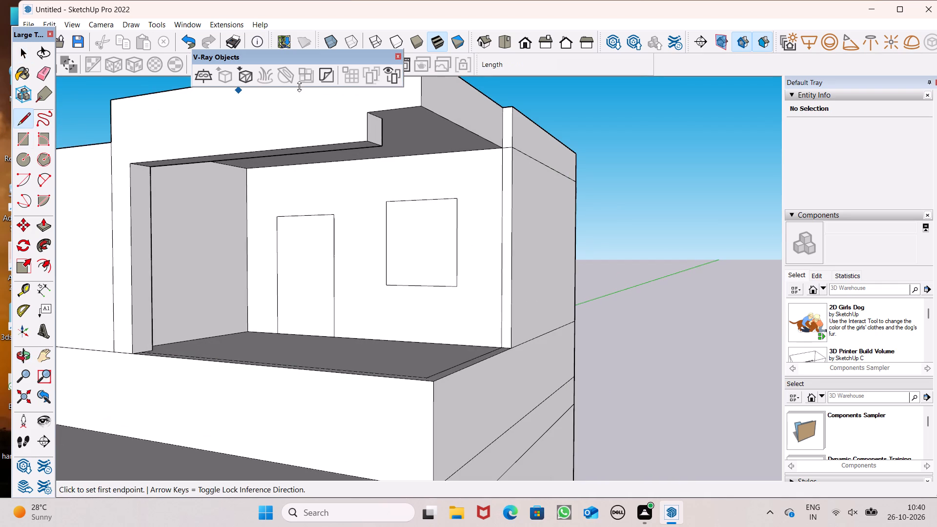
scroll(305, 86, "up", 6)
scroll(433, 146, "up", 1)
middle_click_drag(437, 144, 491, 37)
scroll(491, 37, "up", 1)
scroll(466, 222, "down", 6)
middle_click_drag(471, 243, 487, 146)
scroll(477, 208, "up", 1)
scroll(486, 189, "down", 2)
scroll(490, 101, "up", 9)
scroll(530, 184, "up", 6)
middle_click_drag(550, 202, 538, 227)
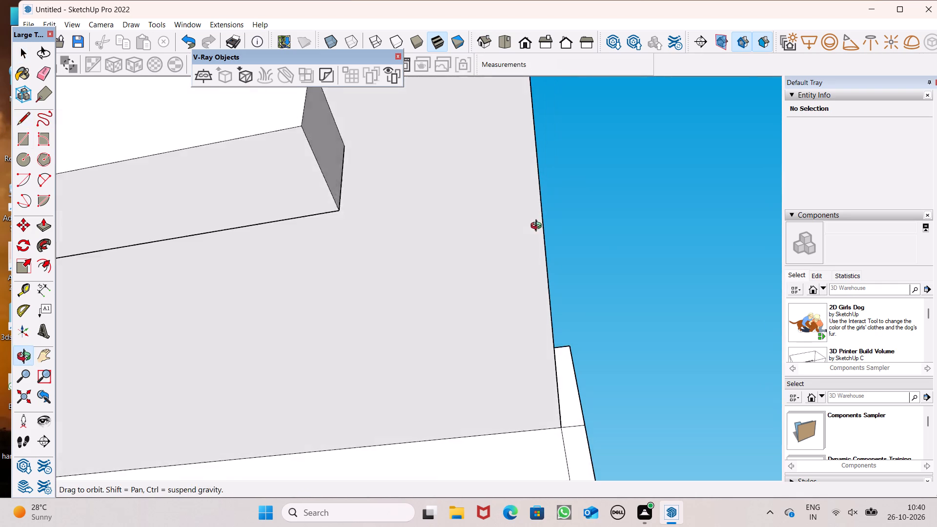
middle_click_drag(538, 227, 531, 224)
scroll(527, 214, "down", 5)
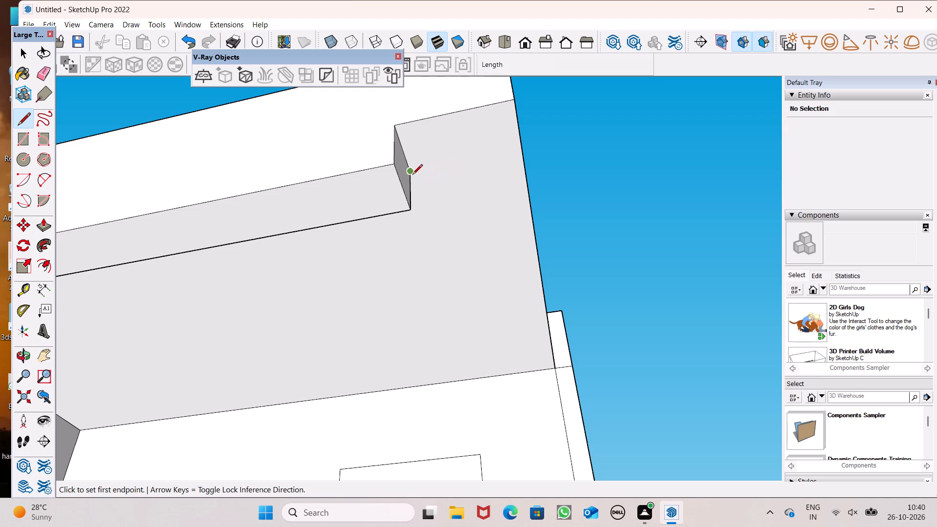
left_click(412, 175)
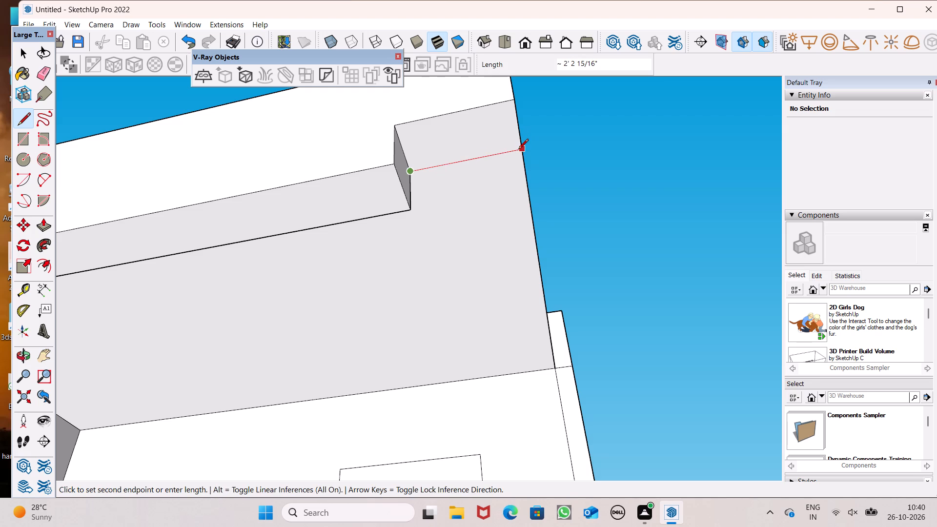
left_click(518, 150)
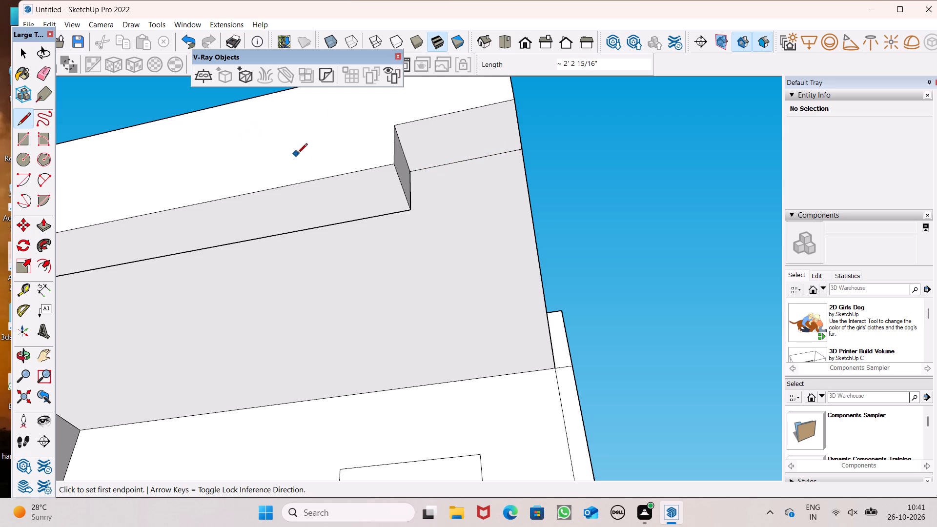
key("space")
Push/Pull the outer corner's pillar outline down about 4' 8 11/16" from the slab's underside.
left_click(42, 225)
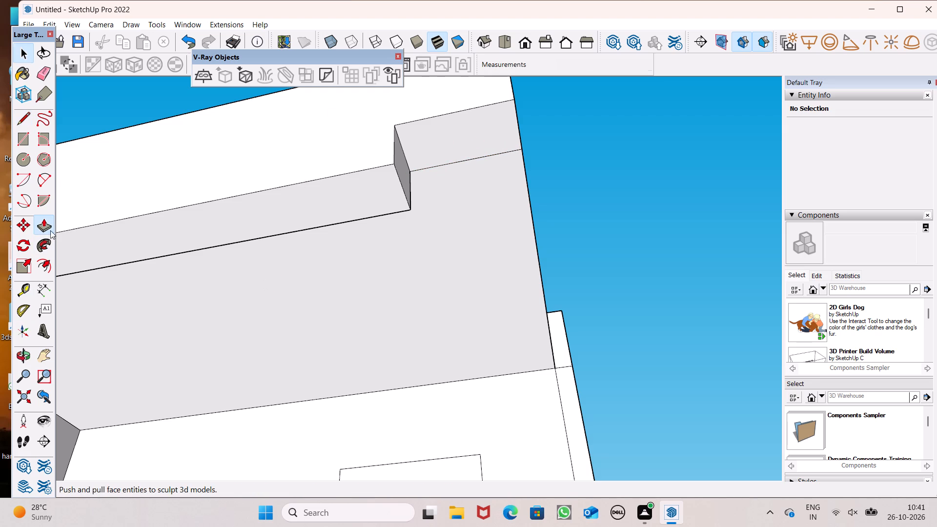
left_click_drag(427, 140, 458, 348)
scroll(458, 252, "down", 2)
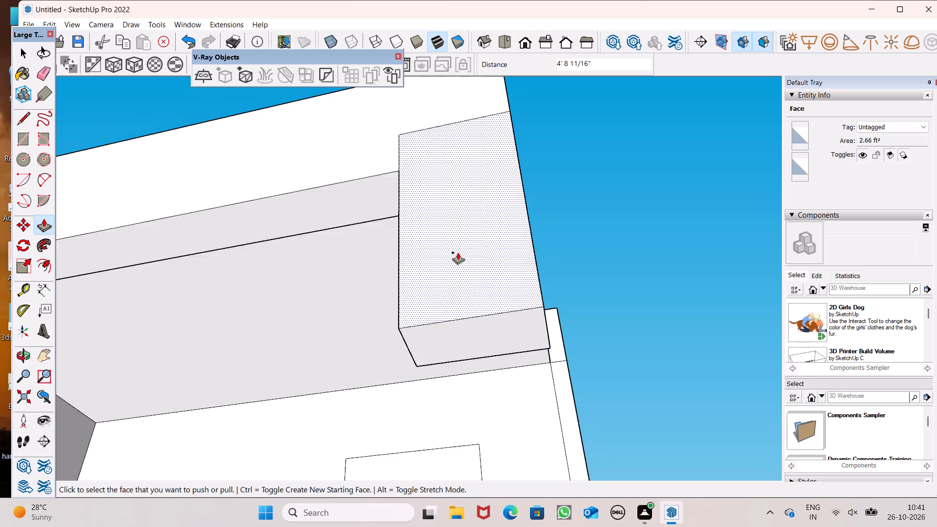
scroll(458, 252, "down", 2)
middle_click_drag(471, 284, 470, 410)
scroll(470, 410, "up", 1)
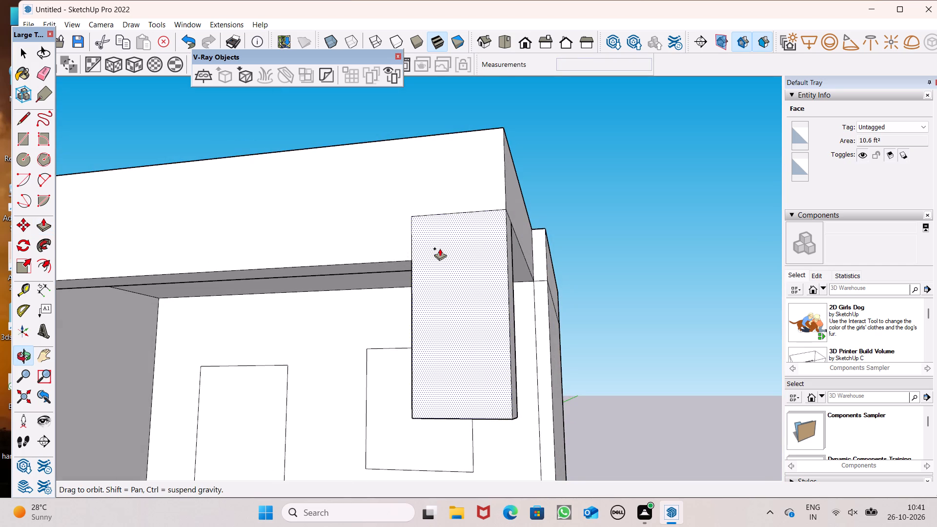
scroll(461, 269, "down", 1)
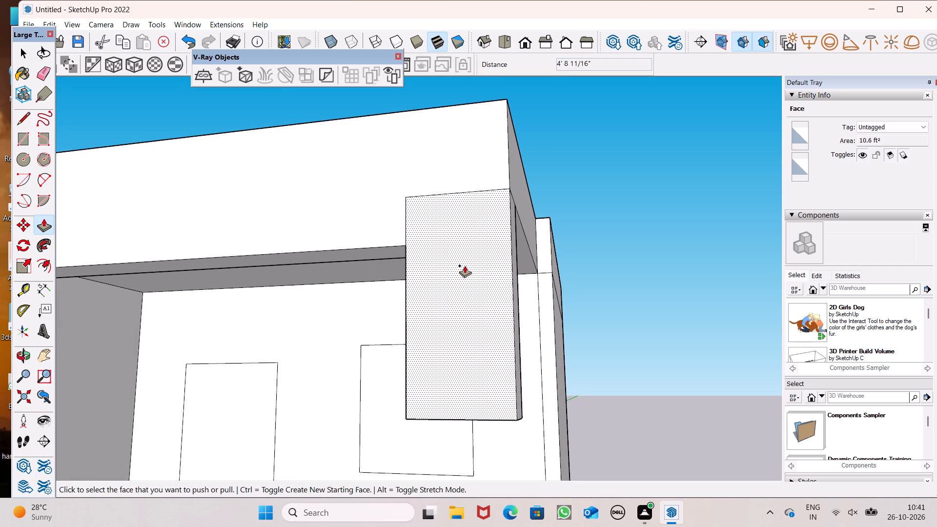
Extend the outer pillar's bottom face down about 5' 3 5/16" to reach the terrace parapet.
scroll(466, 240, "down", 5)
middle_click(464, 322)
middle_click_drag(466, 379, 472, 342)
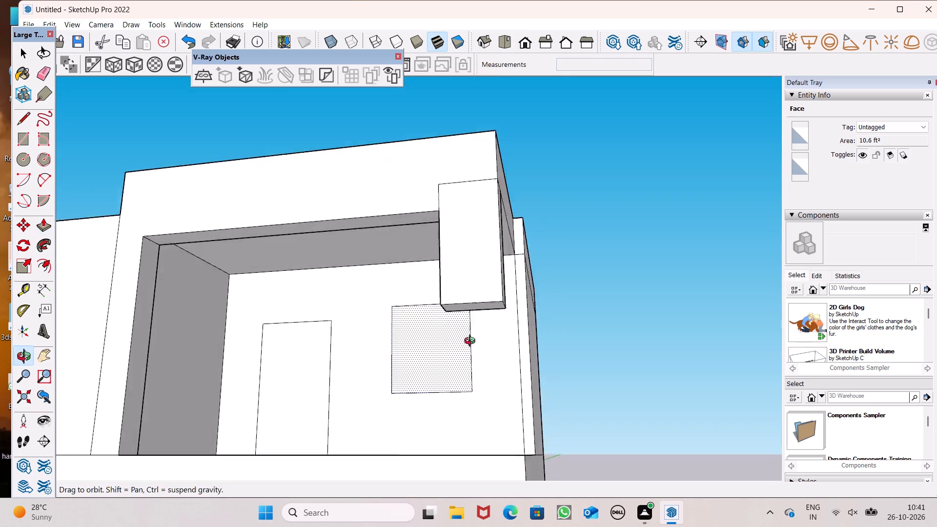
middle_click_drag(472, 342, 472, 334)
scroll(472, 335, "up", 1)
scroll(478, 269, "down", 4)
left_click_drag(486, 268, 491, 309)
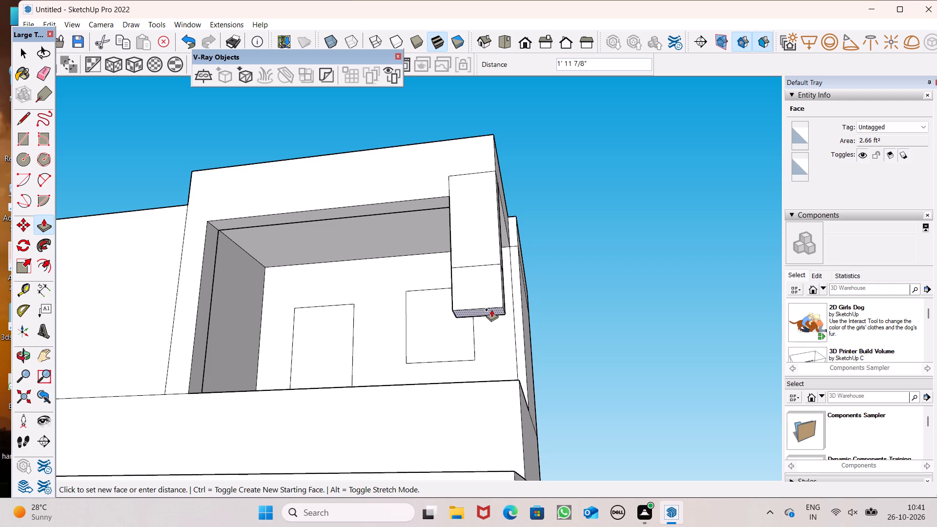
left_click_drag(491, 309, 478, 383)
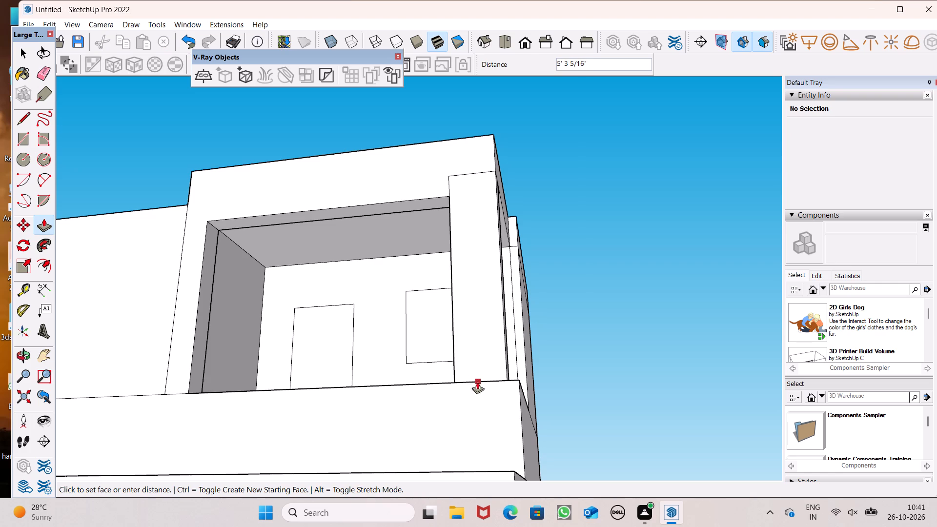
scroll(478, 326, "down", 5)
middle_click_drag(477, 349, 399, 497)
scroll(397, 290, "up", 1)
middle_click_drag(397, 290, 461, 343)
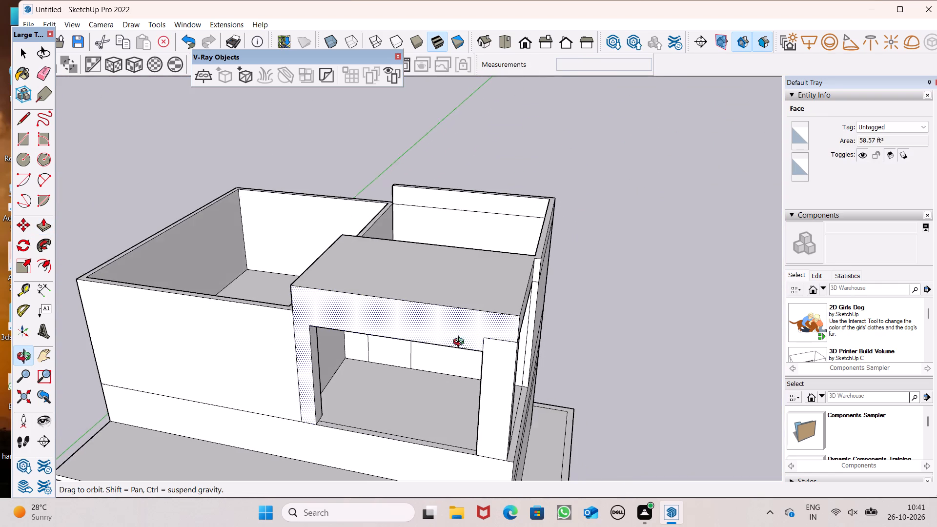
middle_click_drag(461, 343, 461, 335)
Push the roof slab's outer end face inward about 2' 5 3/16", and adjust it by 2 1/2" to meet the outer pillar's inner edge.
left_click(23, 116)
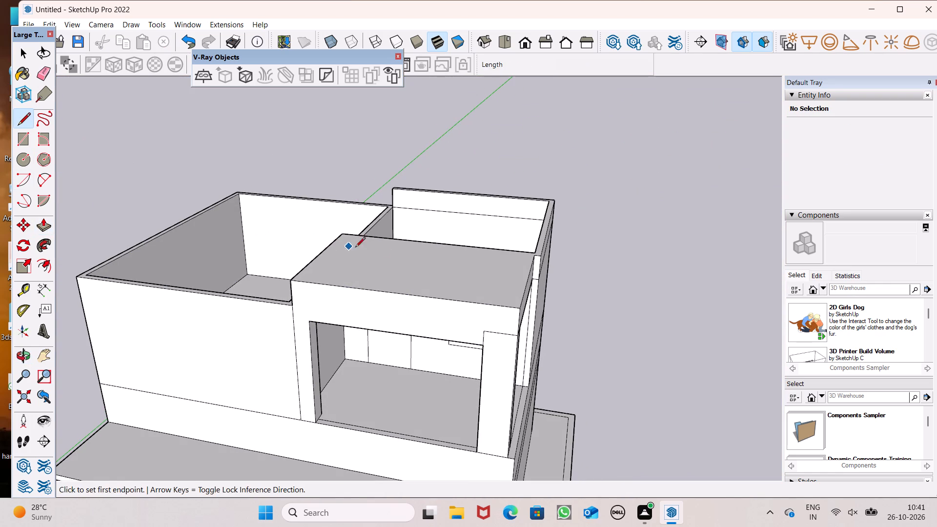
left_click(46, 227)
middle_click_drag(599, 391, 558, 355)
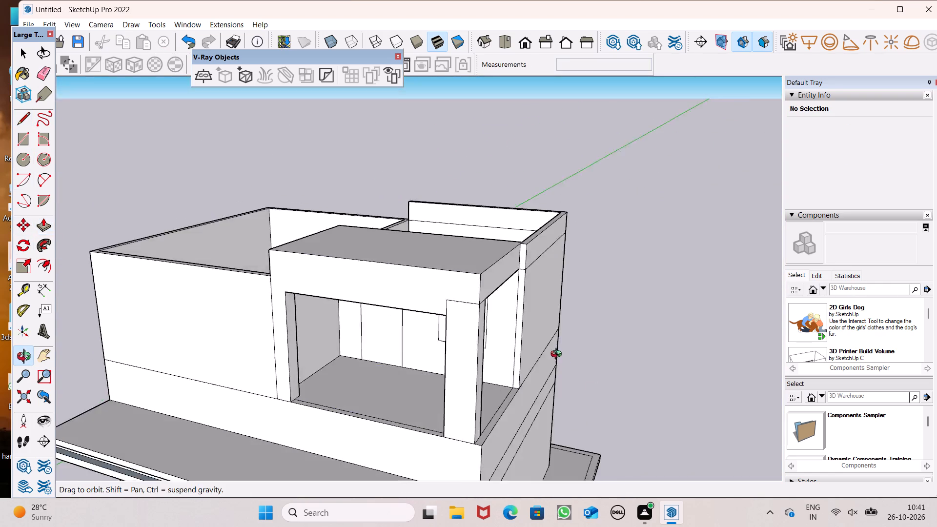
middle_click_drag(558, 355, 501, 353)
scroll(453, 310, "up", 4)
left_click_drag(396, 281, 348, 261)
middle_click_drag(340, 284, 353, 331)
scroll(352, 329, "up", 8)
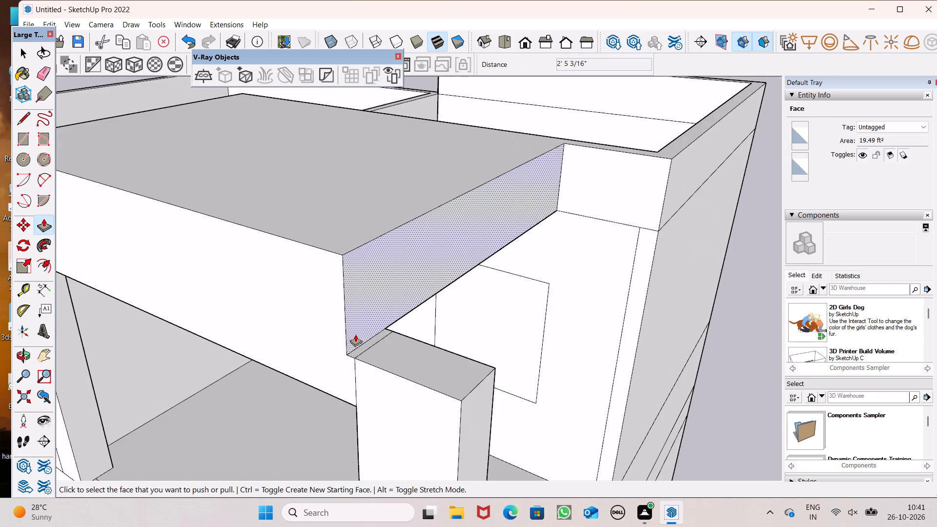
left_click_drag(356, 335, 365, 340)
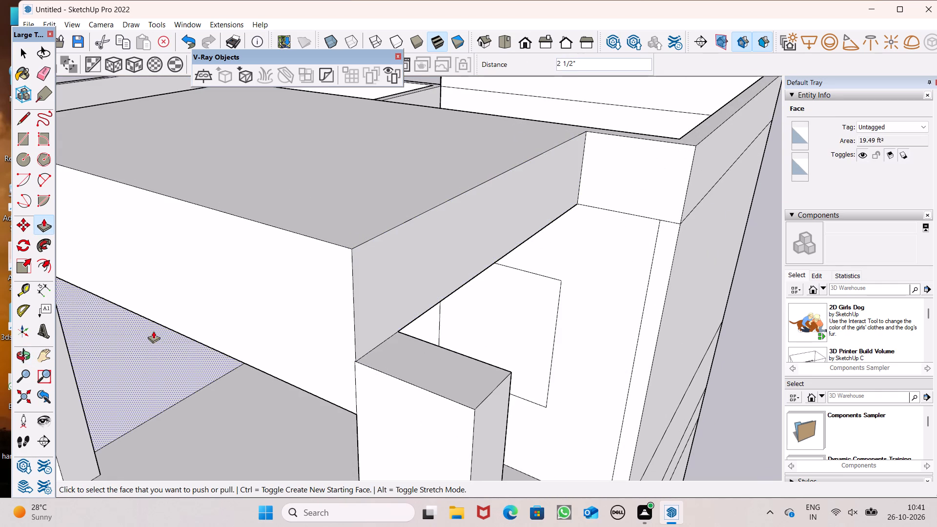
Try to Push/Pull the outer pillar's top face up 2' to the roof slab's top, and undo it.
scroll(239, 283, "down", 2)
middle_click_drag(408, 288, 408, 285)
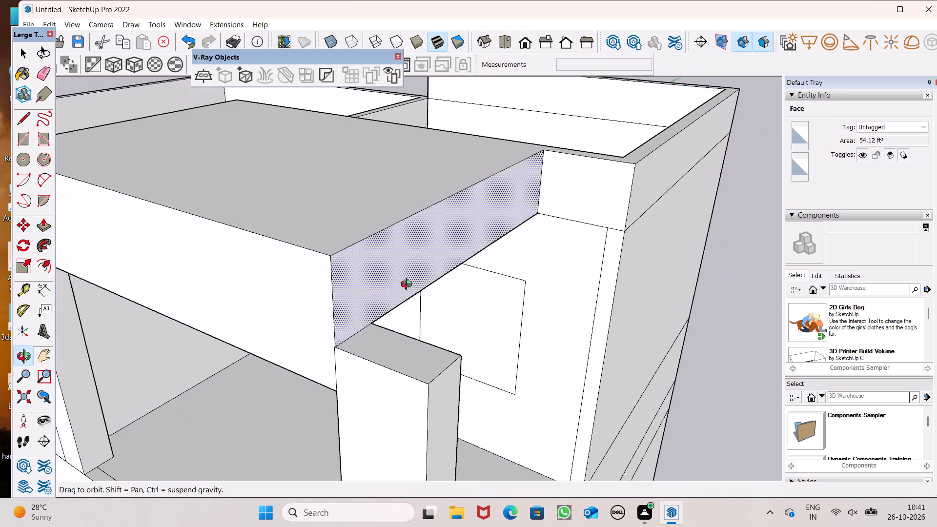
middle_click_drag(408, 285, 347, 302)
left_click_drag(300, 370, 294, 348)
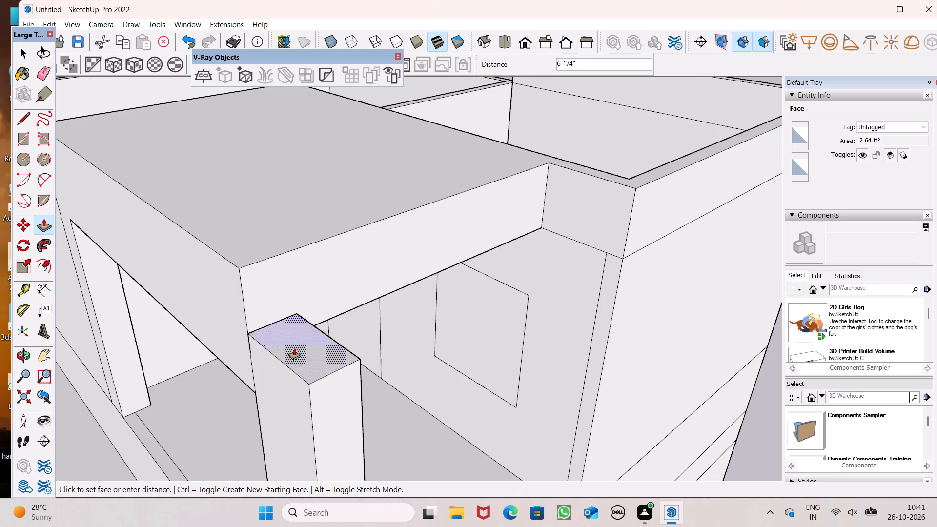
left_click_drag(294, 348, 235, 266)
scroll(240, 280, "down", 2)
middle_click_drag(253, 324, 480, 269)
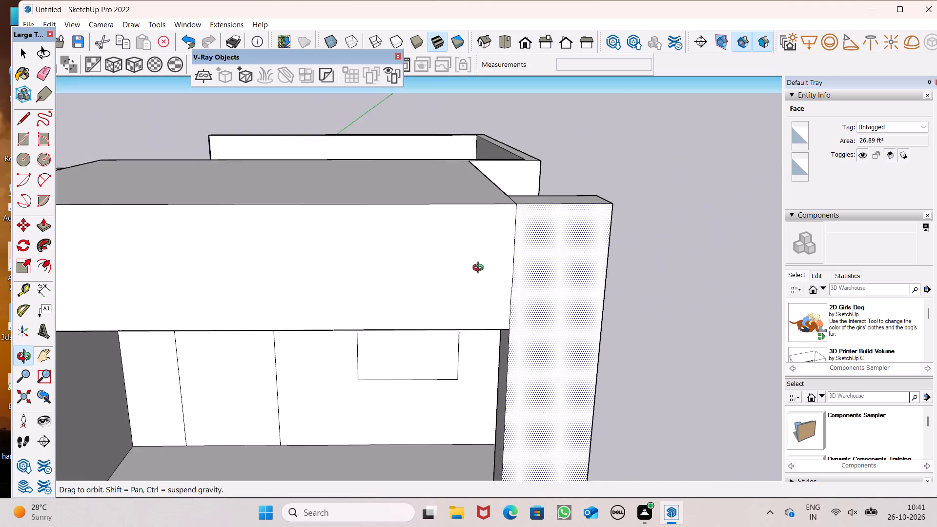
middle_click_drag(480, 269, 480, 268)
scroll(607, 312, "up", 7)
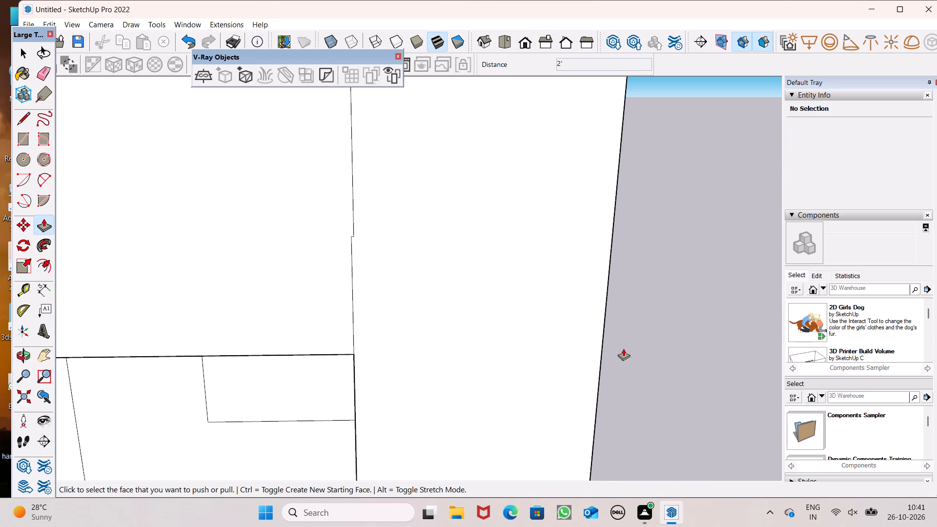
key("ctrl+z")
Push the roof slab's end face inward about 1/4" to align with the outer pillar's inner edge.
middle_click_drag(622, 349, 621, 365)
scroll(621, 365, "up", 1)
scroll(607, 331, "down", 6)
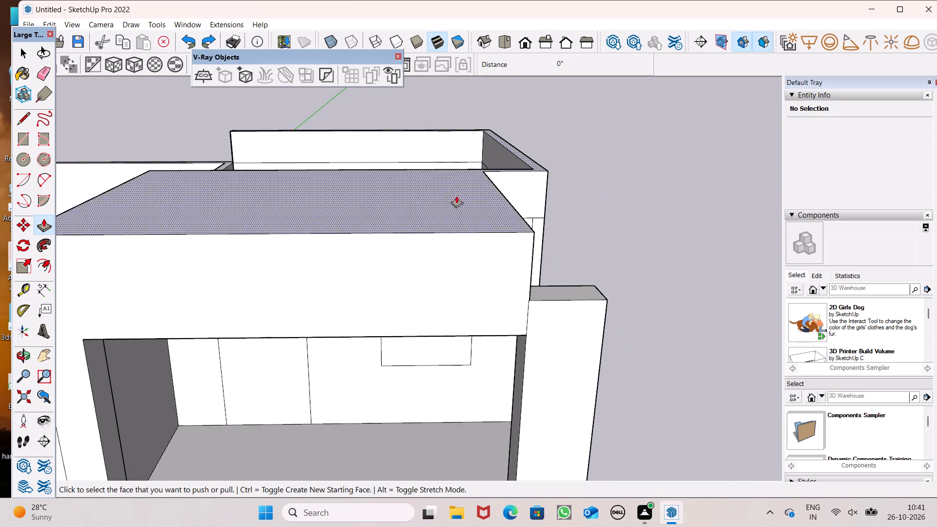
scroll(537, 259, "up", 7)
scroll(516, 270, "down", 9)
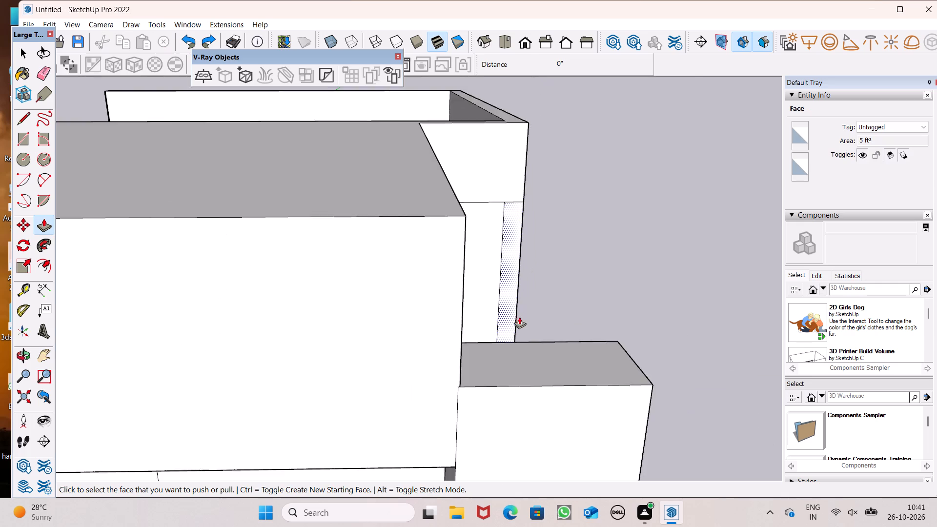
middle_click_drag(514, 326, 475, 302)
scroll(288, 253, "up", 13)
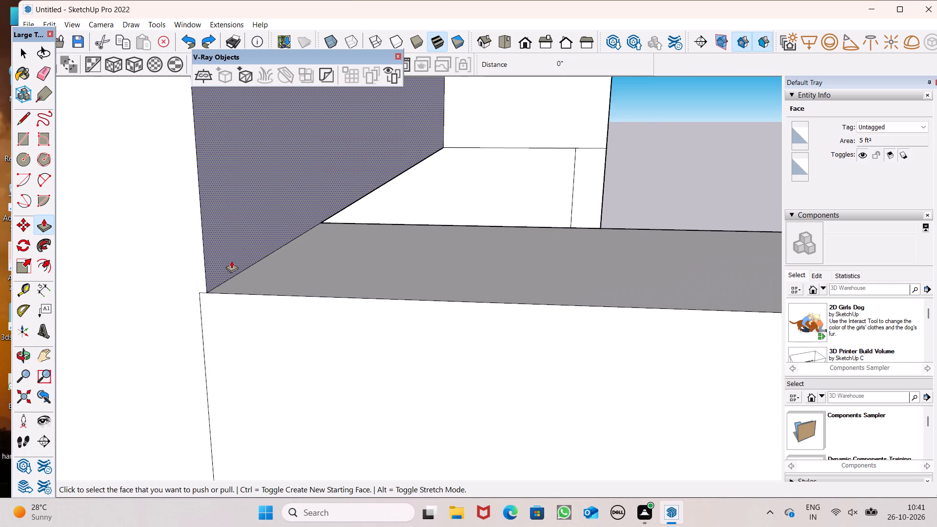
scroll(228, 260, "up", 6)
left_click_drag(198, 307, 179, 316)
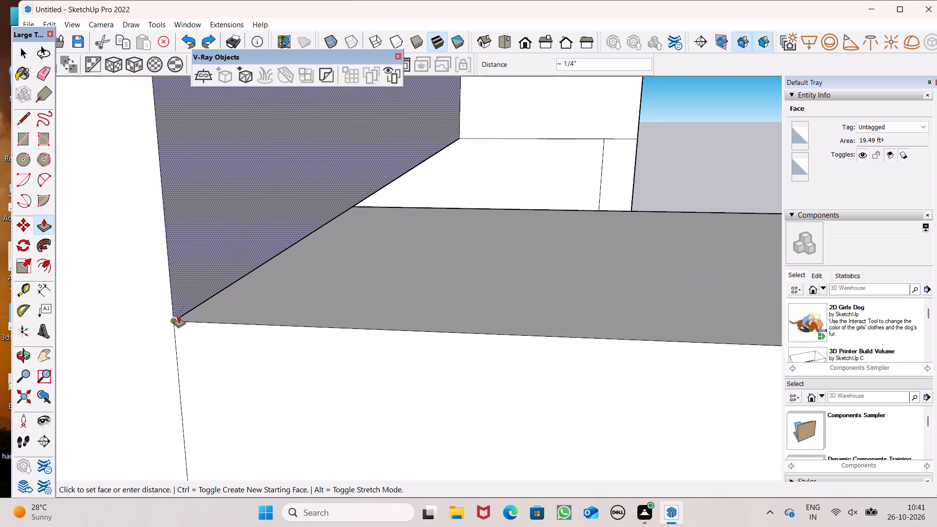
left_click_drag(179, 316, 179, 318)
Push/Pull the outer pillar's top face up 2' to the level of the roof slab's top.
scroll(279, 297, "down", 19)
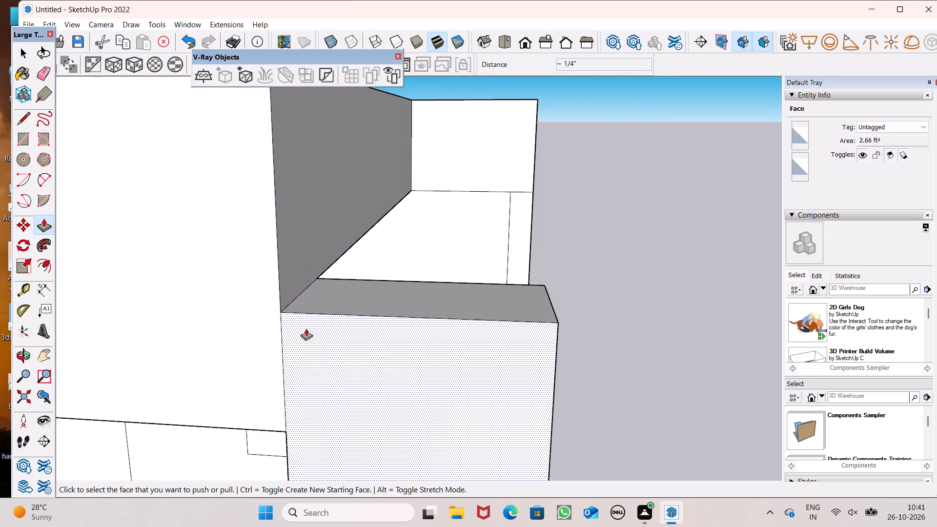
scroll(310, 322, "down", 8)
left_click_drag(329, 320, 280, 205)
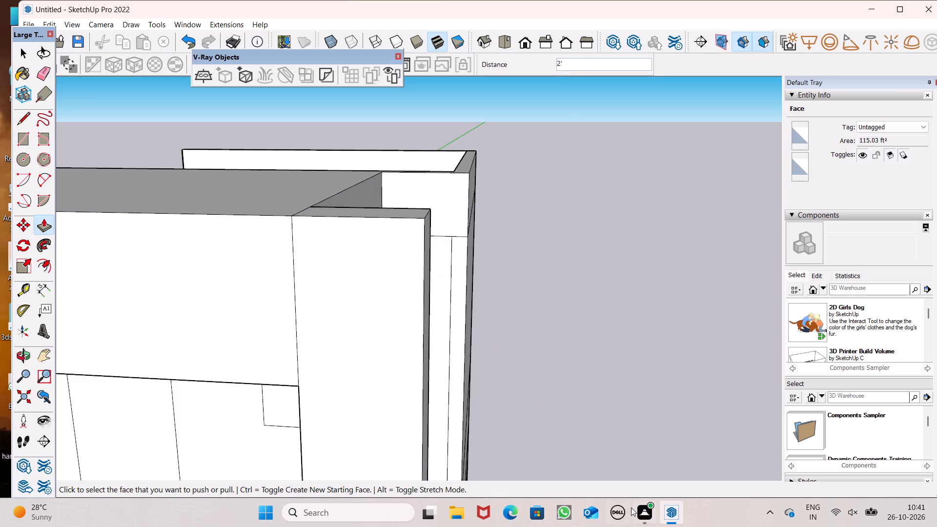
Pull the roof slab's end face behind the outer pillar out about 2' 8 15/16", flush with the house's side wall.
scroll(478, 301, "down", 4)
middle_click_drag(394, 377, 340, 387)
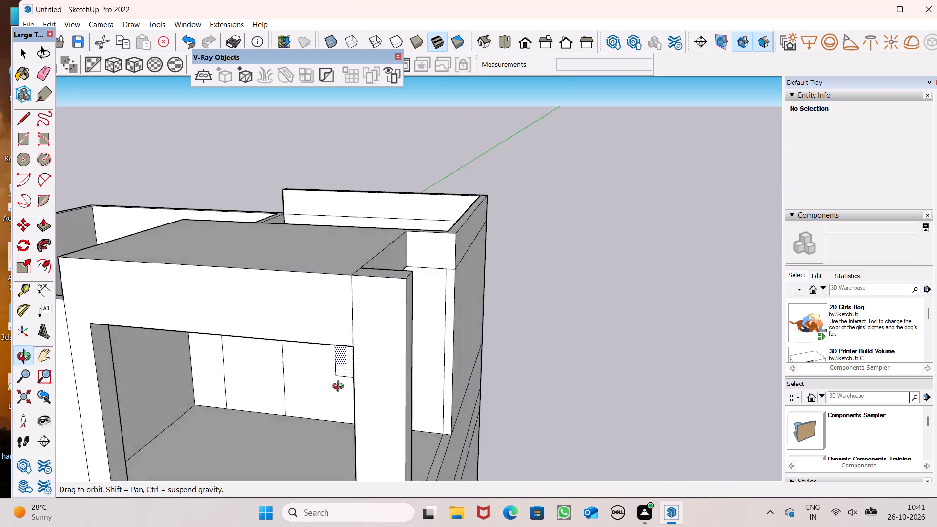
middle_click_drag(340, 387, 192, 408)
middle_click_drag(343, 308, 229, 313)
middle_click_drag(209, 275, 298, 274)
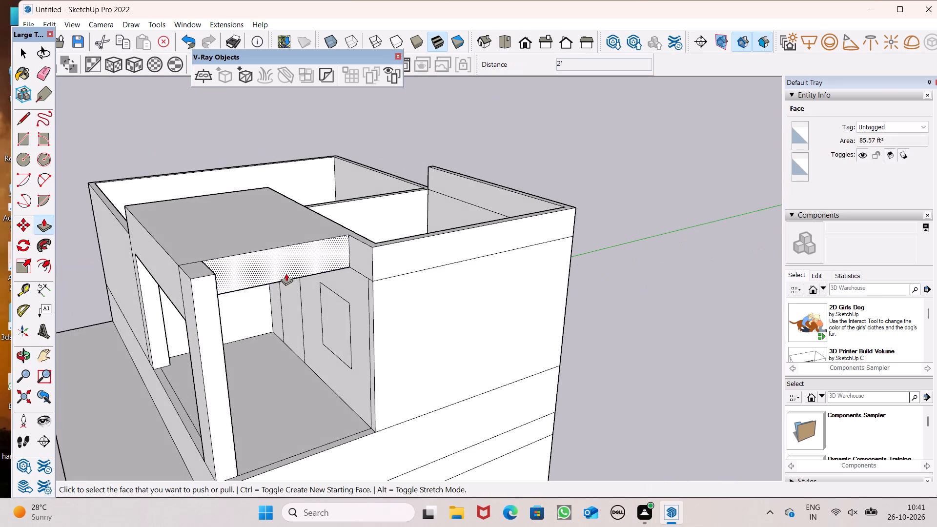
left_click_drag(284, 272, 357, 276)
Pull the outer pillar's side face out 6" to sit flush with the extended roof slab's end.
scroll(349, 276, "down", 3)
middle_click_drag(345, 302, 481, 252)
middle_click_drag(480, 336, 492, 355)
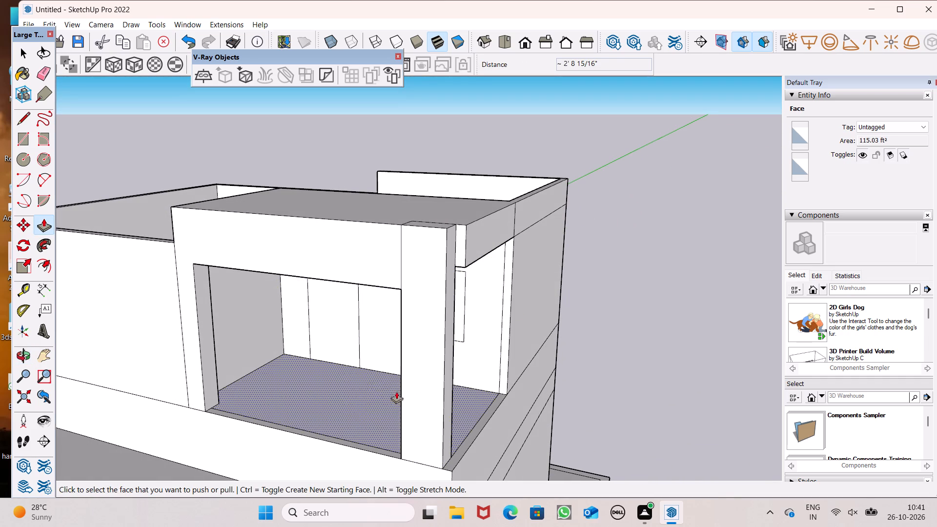
scroll(340, 403, "down", 2)
middle_click_drag(392, 415, 394, 415)
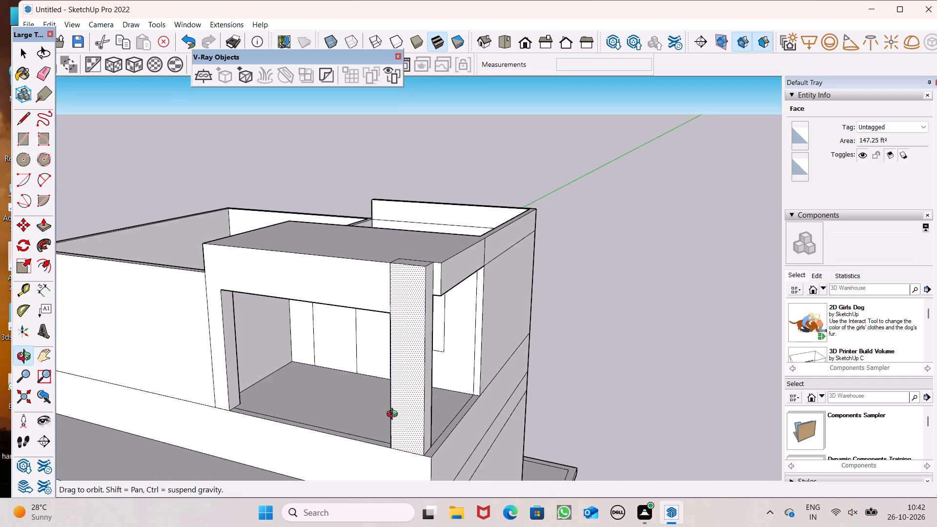
middle_click_drag(394, 415, 213, 381)
middle_click_drag(272, 400, 294, 422)
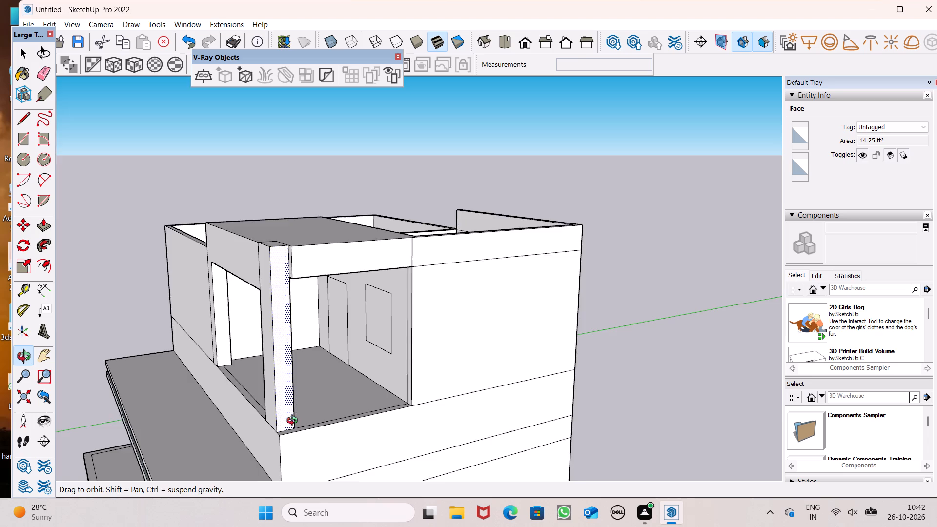
middle_click_drag(294, 422, 297, 426)
scroll(297, 426, "up", 1)
scroll(313, 231, "up", 6)
left_click_drag(285, 256, 298, 262)
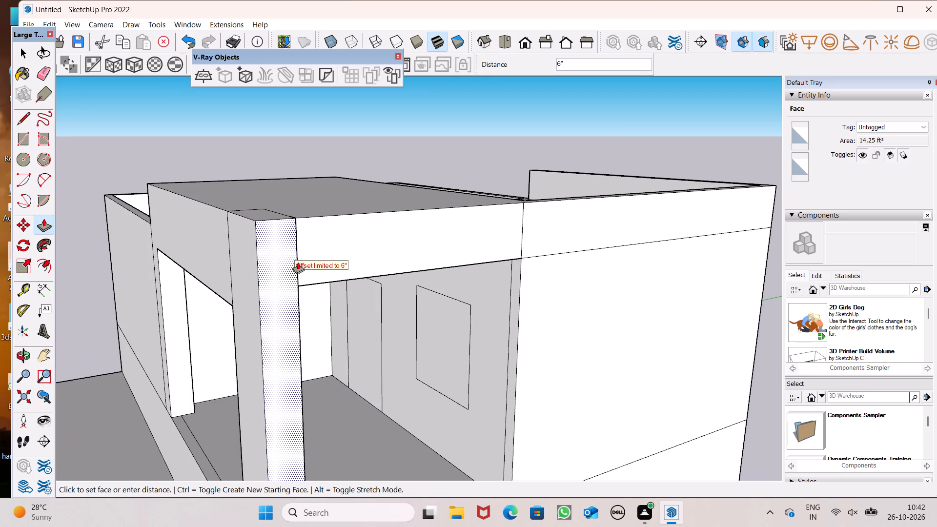
left_click_drag(298, 262, 300, 262)
Raise the terrace's side parapet about 9' 11 5/8" to wall up the opening between the outer pillar and the house wall.
scroll(350, 199, "down", 6)
middle_click_drag(340, 390, 307, 440)
scroll(341, 391, "up", 1)
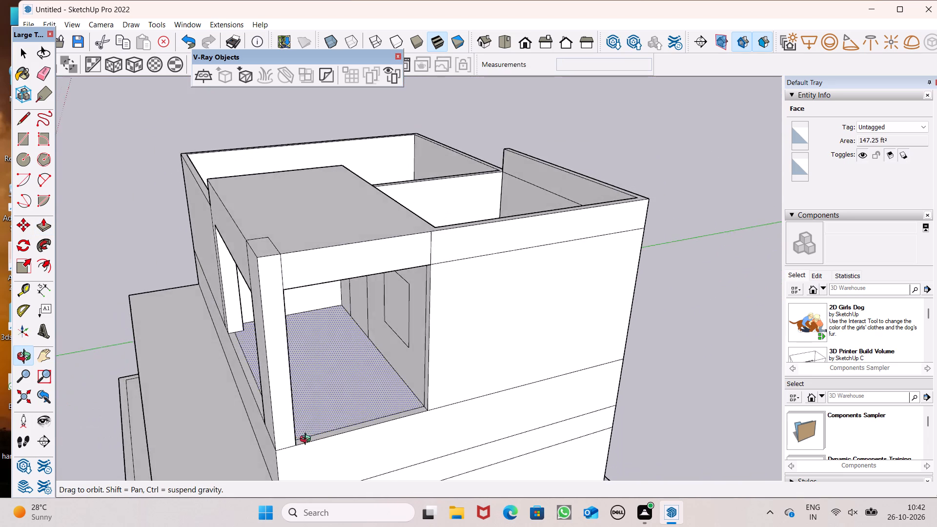
middle_click_drag(307, 440, 272, 462)
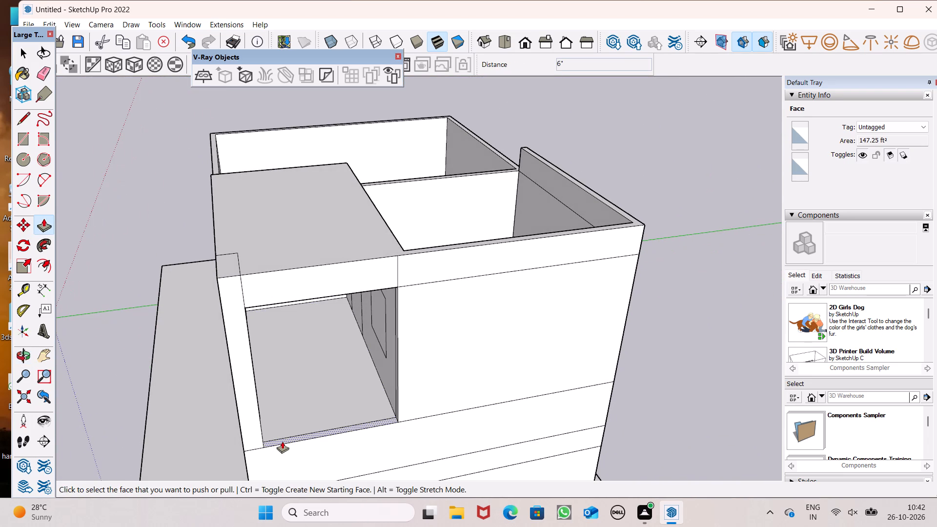
left_click_drag(285, 438, 278, 384)
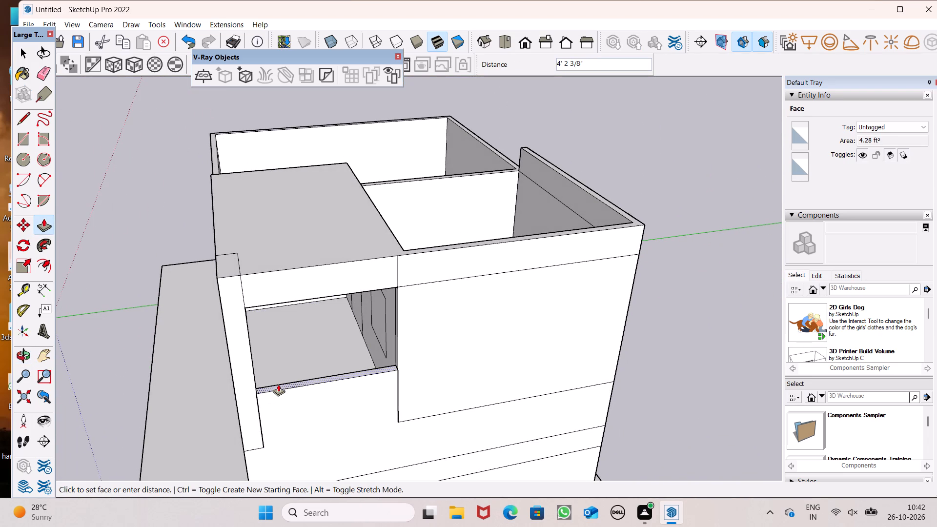
left_click_drag(278, 384, 266, 306)
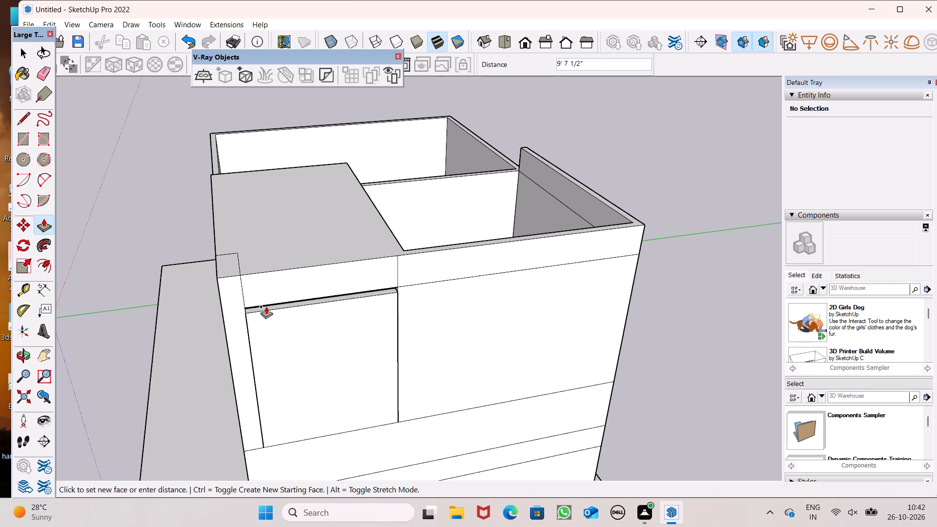
left_click_drag(266, 306, 262, 302)
Extend the raised side wall's top face another 3/8" to meet the roof slab's underside.
middle_click_drag(260, 338, 277, 261)
scroll(278, 261, "up", 1)
scroll(249, 202, "up", 4)
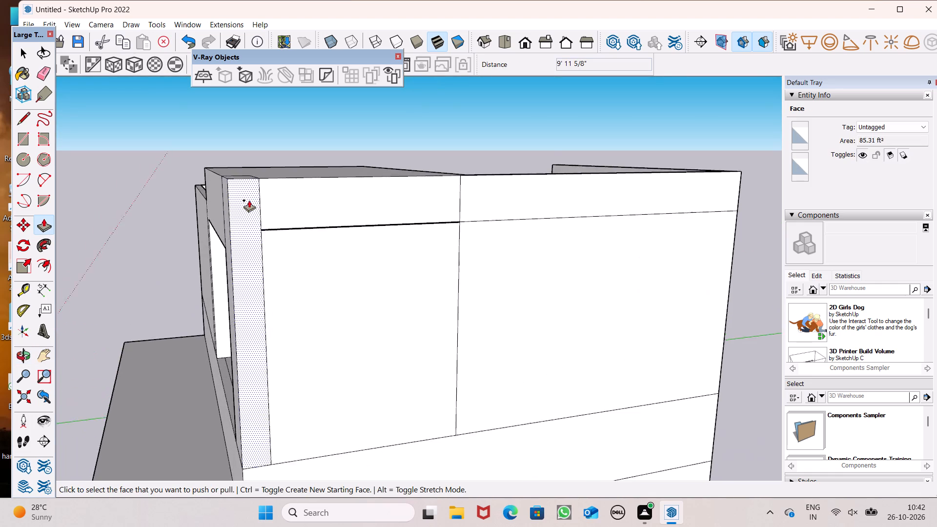
scroll(249, 200, "up", 4)
scroll(299, 238, "up", 18)
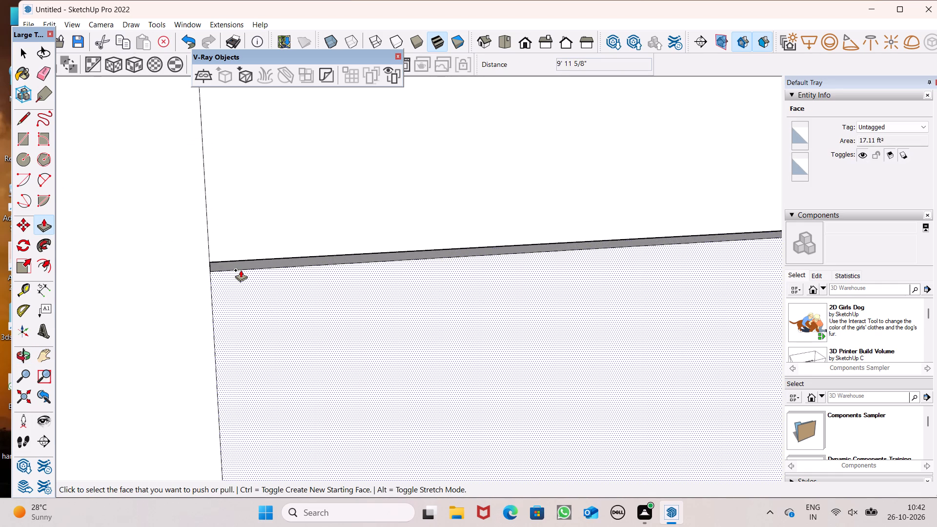
left_click_drag(242, 266, 246, 236)
scroll(185, 277, "down", 18)
key("space")
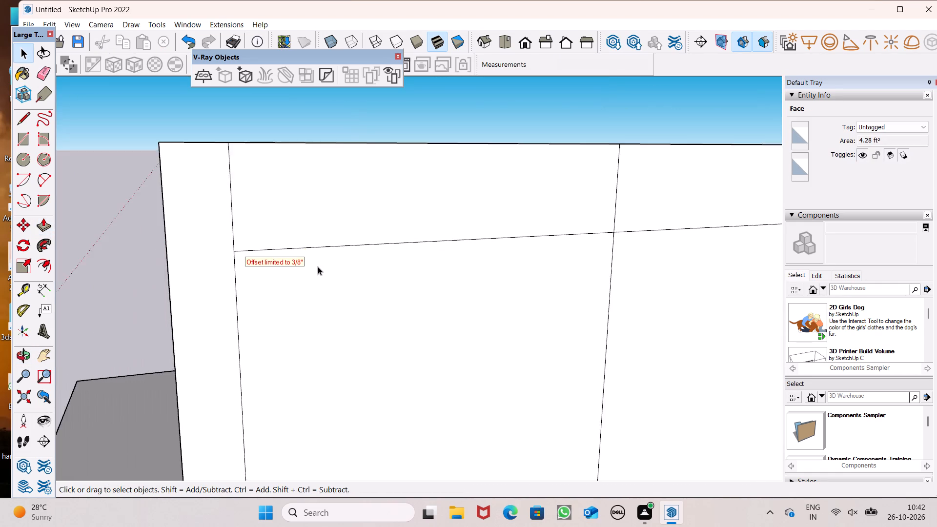
Draw a rectangle about 6' 11 1/4" by 6' 6 5/16" on the terrace's new side wall, between the pillar and the house wall.
scroll(318, 266, "down", 14)
middle_click_drag(363, 273, 312, 257)
scroll(313, 257, "up", 1)
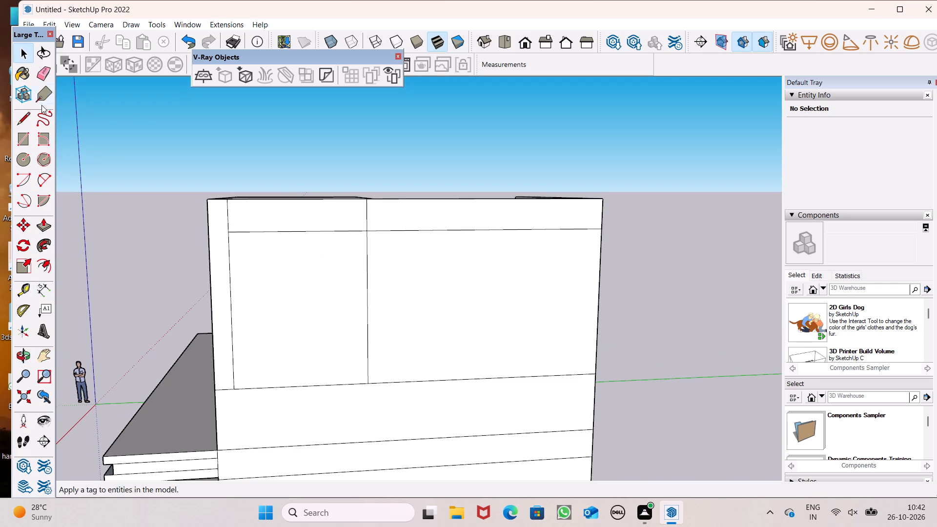
left_click(29, 134)
scroll(264, 154, "down", 3)
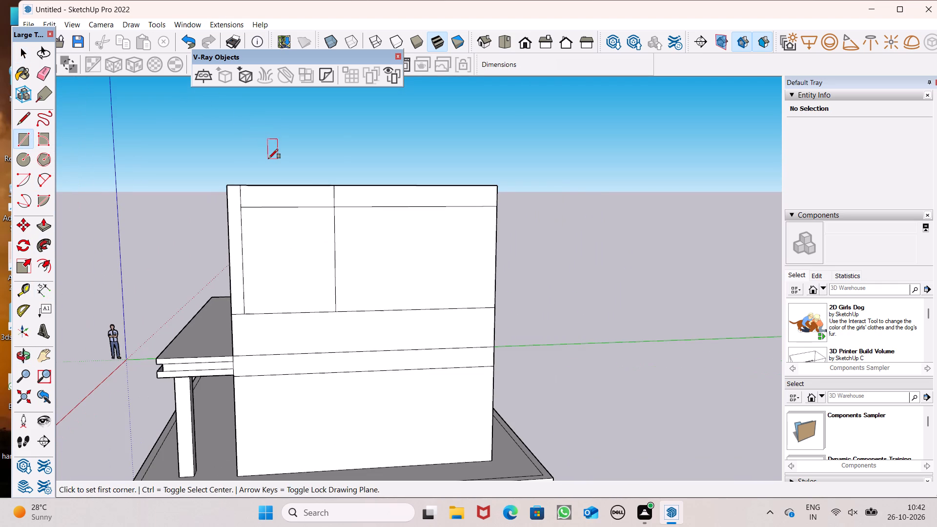
scroll(265, 247, "up", 2)
middle_click(279, 254)
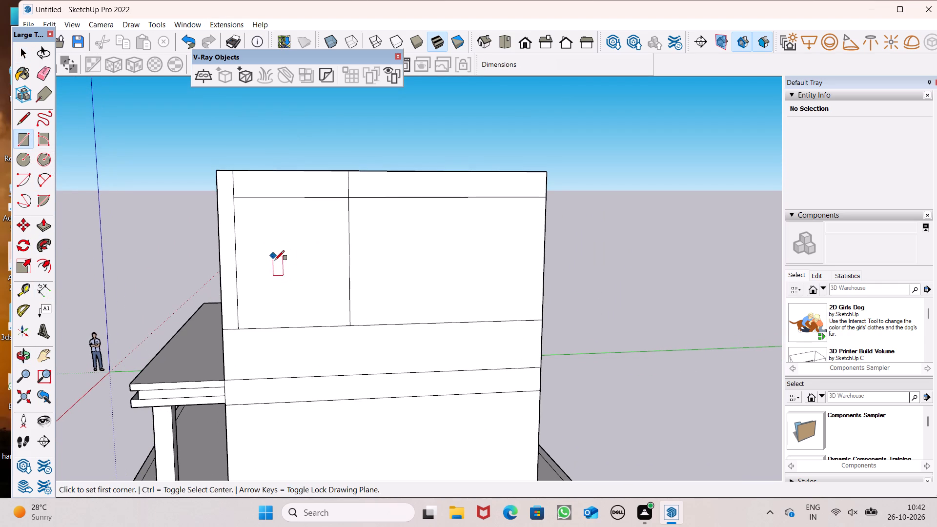
scroll(290, 211, "up", 1)
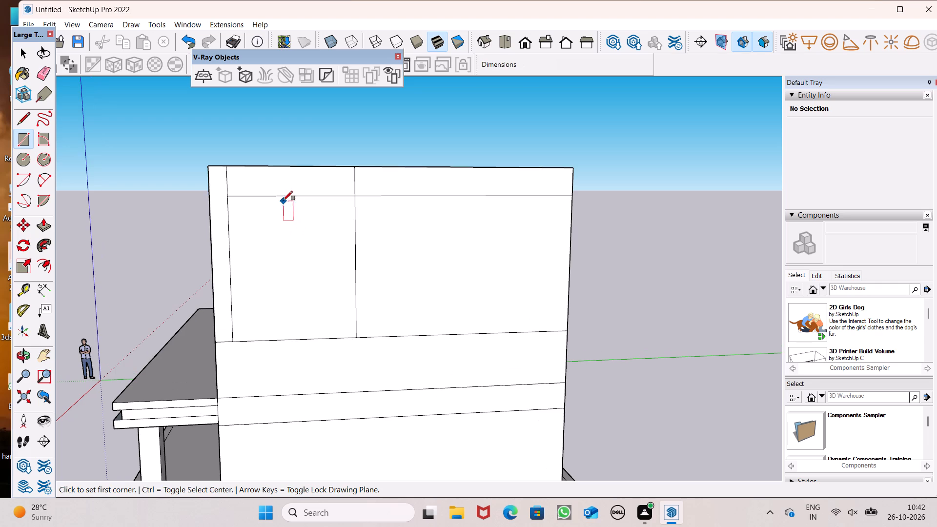
scroll(462, 218, "up", 1)
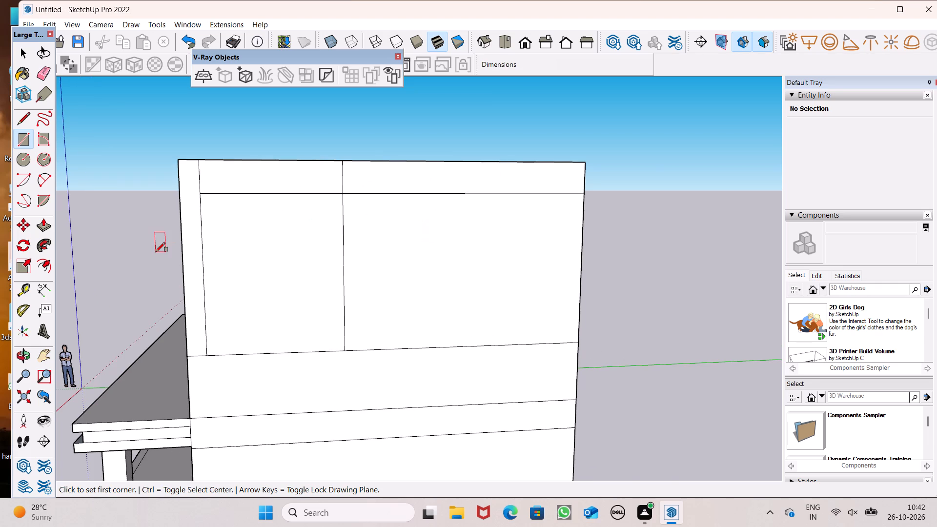
scroll(156, 252, "up", 3)
scroll(214, 245, "down", 5)
middle_click_drag(226, 294, 293, 307)
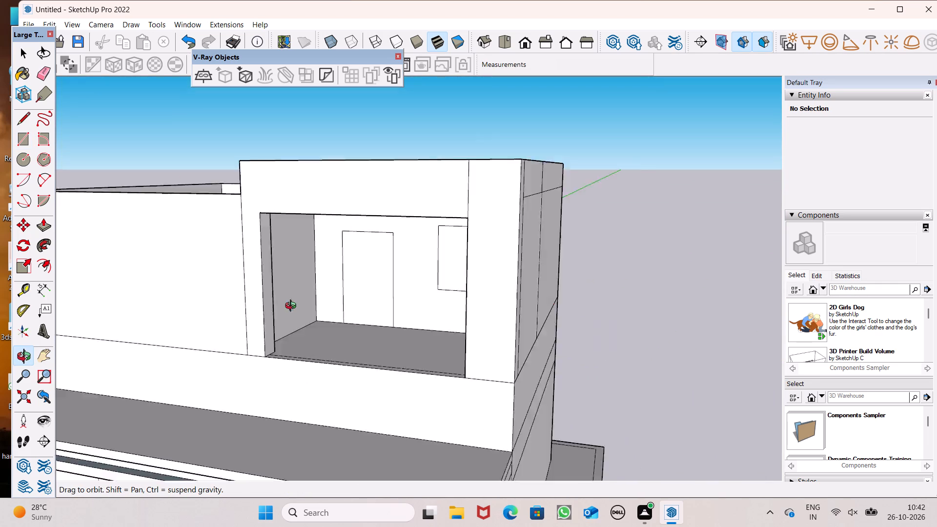
middle_click_drag(293, 307, 328, 365)
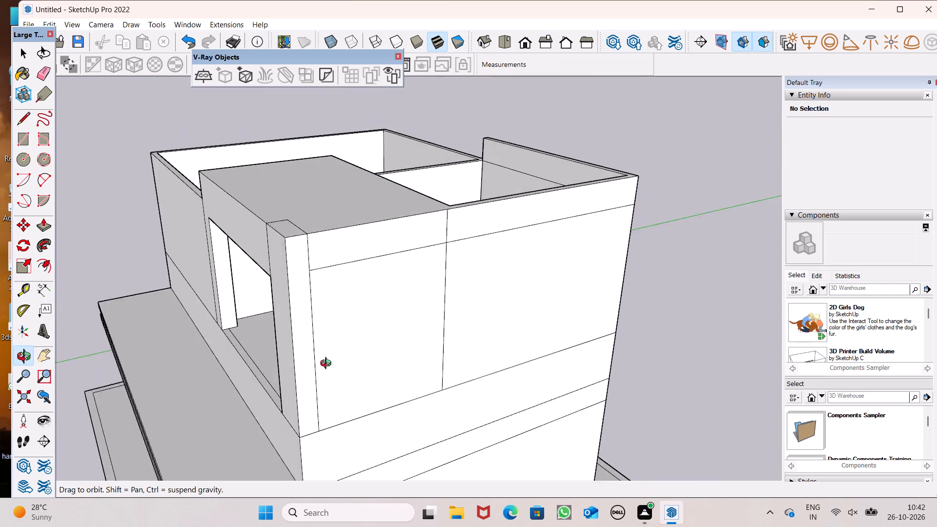
middle_click_drag(328, 365, 328, 362)
scroll(327, 362, "up", 2)
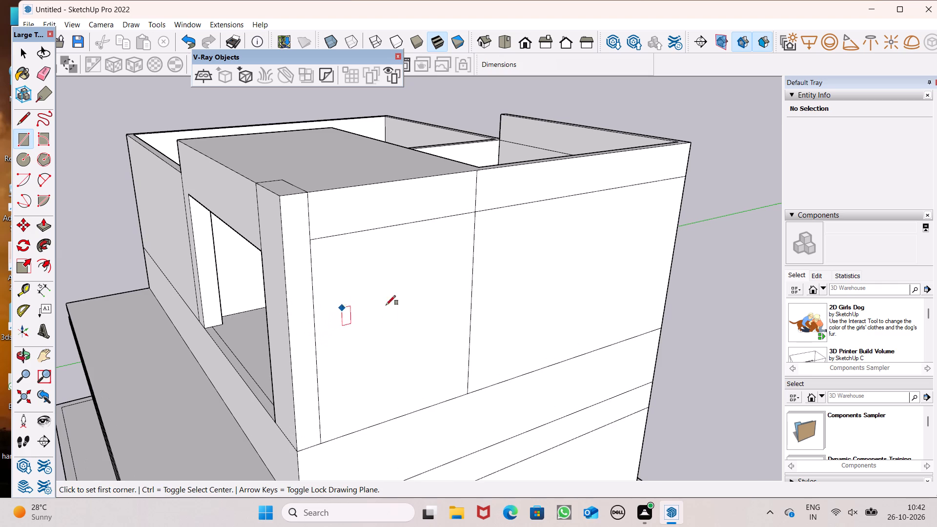
middle_click(447, 305)
scroll(448, 309, "up", 1)
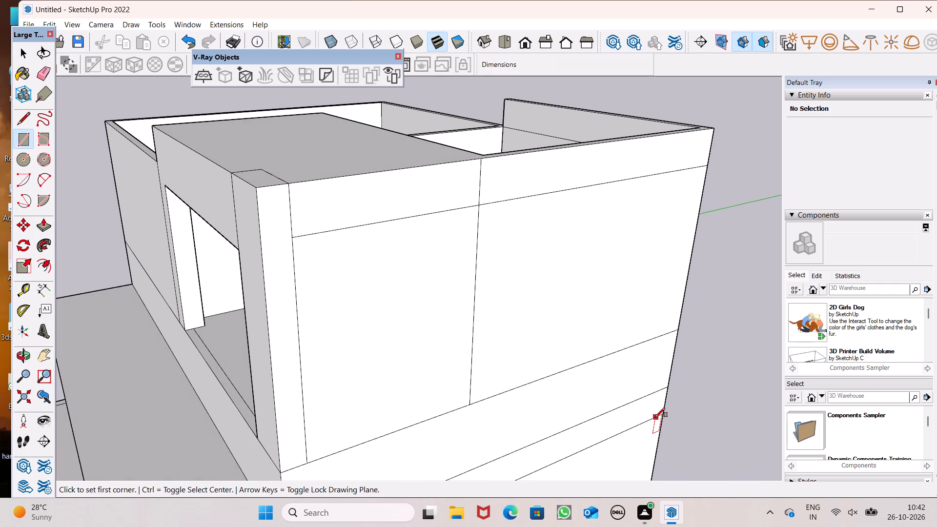
middle_click_drag(281, 336, 182, 240)
scroll(182, 240, "up", 1)
scroll(279, 190, "up", 1)
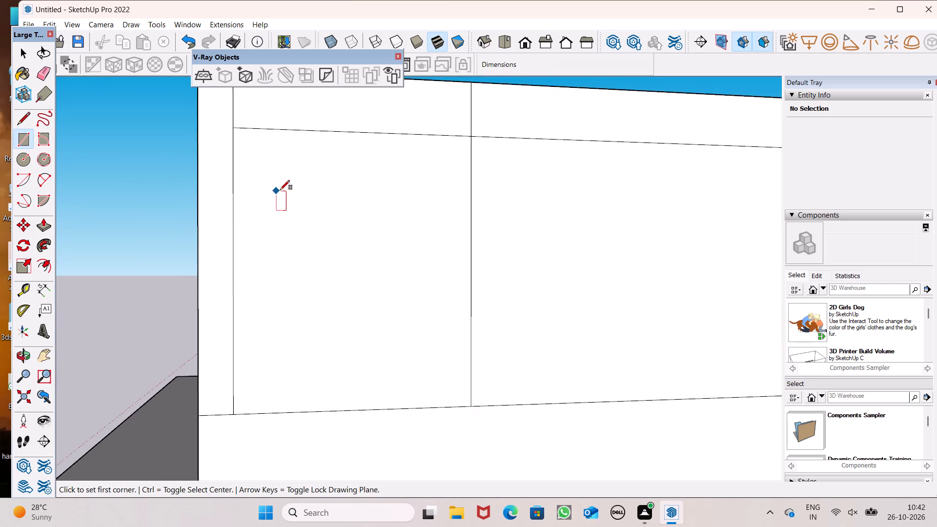
scroll(280, 190, "up", 1)
left_click(251, 151)
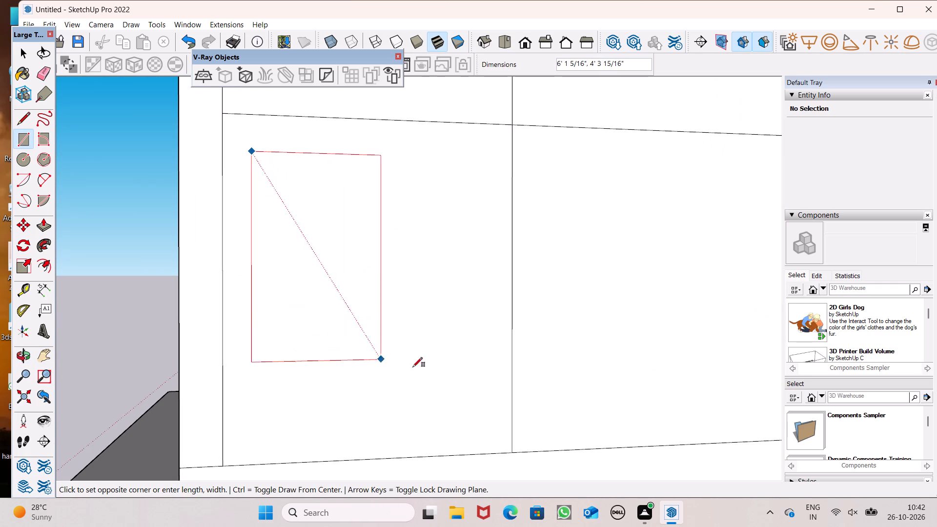
left_click_drag(473, 388, 468, 387)
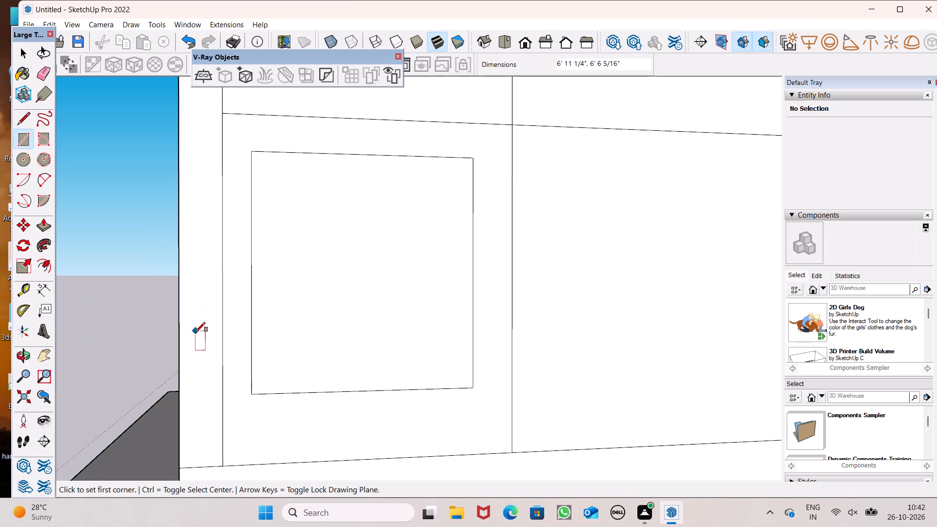
Replace the terrace side wall's outline with a smaller rectangle, about 5' 8 7/16" by 5' 3 5/8".
key("ctrl+z")
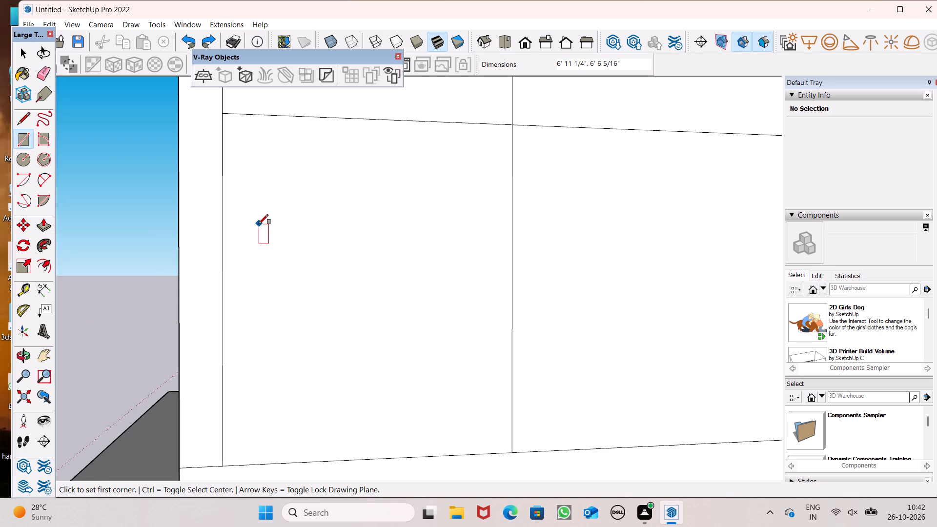
left_click(267, 165, "ctrl")
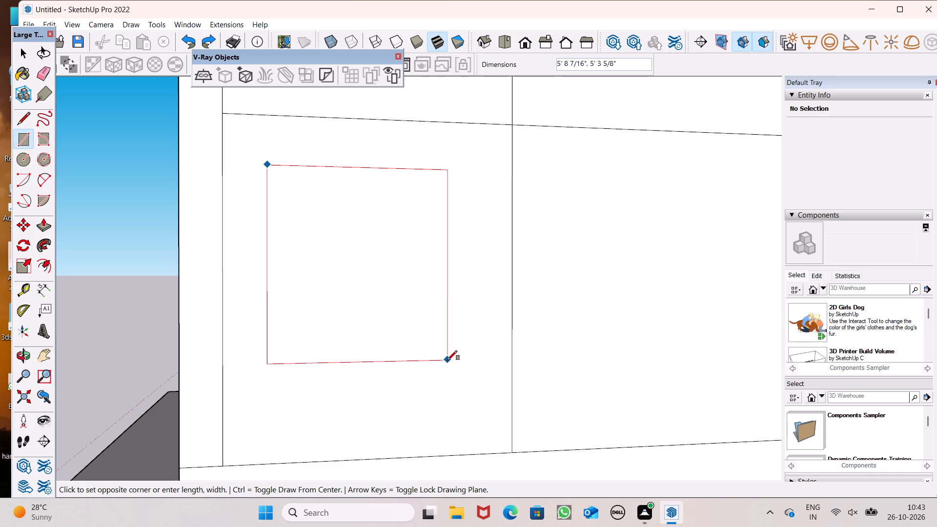
left_click(448, 360, "ctrl")
Push the rectangle 6" through the terrace side wall with Push/Pull to cut a window opening.
left_click(44, 229, "ctrl")
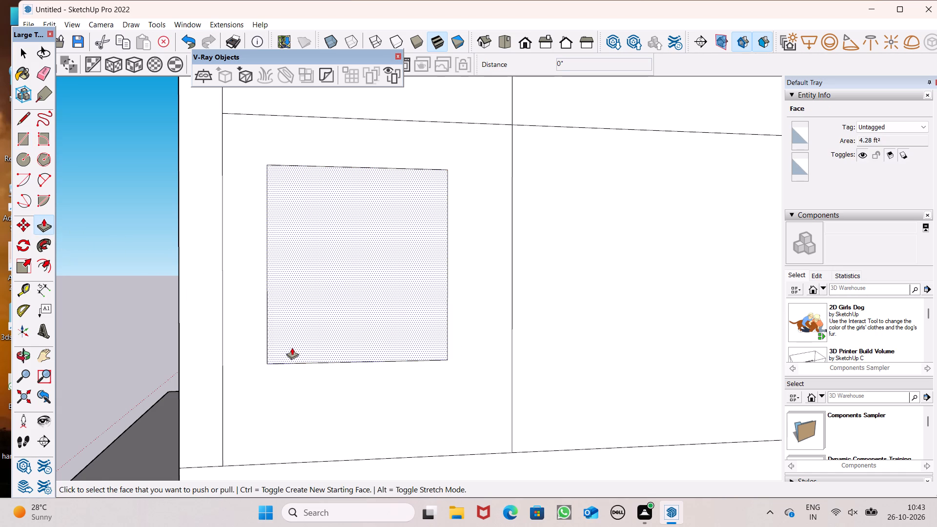
left_click_drag(285, 351, 307, 328, "ctrl")
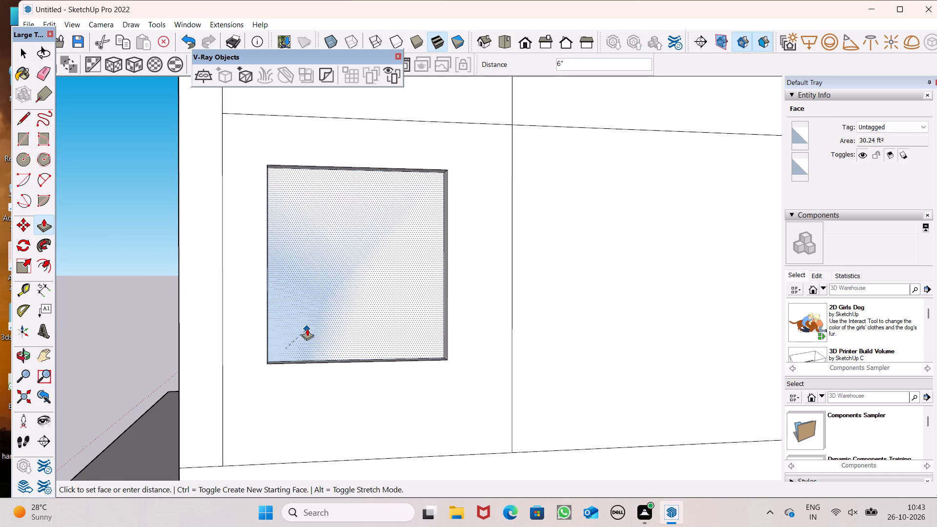
left_click_drag(307, 328, 313, 325, "ctrl")
Examine the new side wall opening and the whole house from the front, side and above.
scroll(332, 338, "down", 2, "ctrl")
middle_click_drag(310, 357, 662, 388, "ctrl")
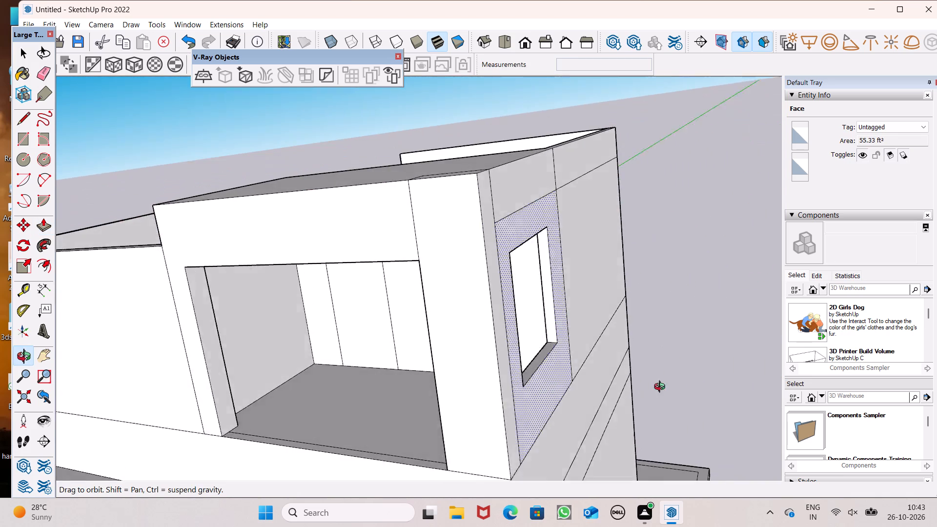
middle_click_drag(662, 388, 662, 387, "ctrl")
scroll(662, 388, "up", 1, "ctrl")
scroll(309, 281, "down", 4, "ctrl")
middle_click_drag(298, 284, 483, 224, "ctrl")
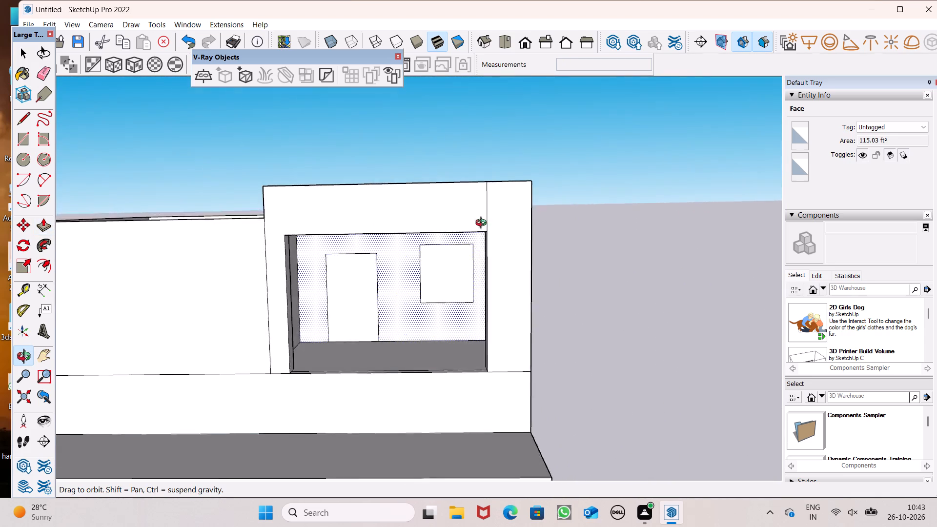
middle_click_drag(483, 224, 655, 286, "ctrl")
middle_click_drag(616, 355, 321, 288, "ctrl")
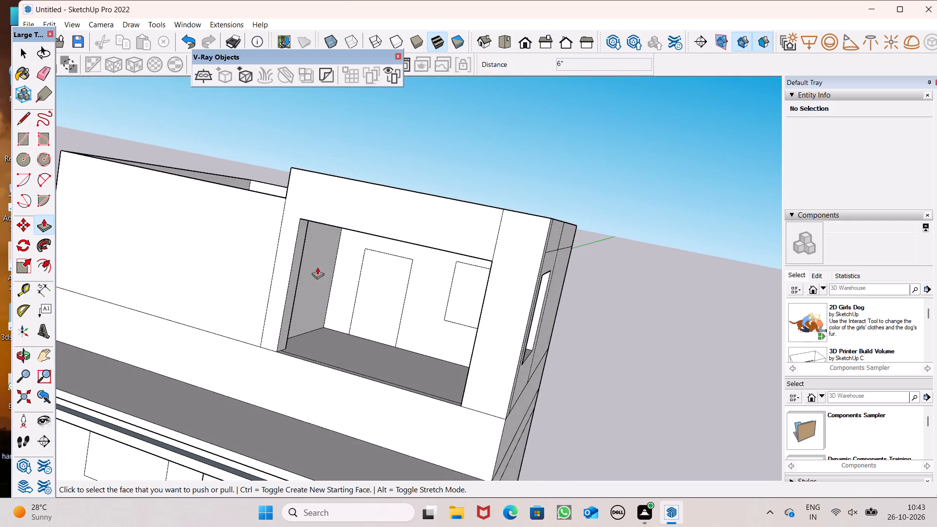
scroll(265, 269, "down", 3, "ctrl")
scroll(370, 279, "down", 4, "ctrl")
middle_click_drag(438, 410, 487, 372, "ctrl")
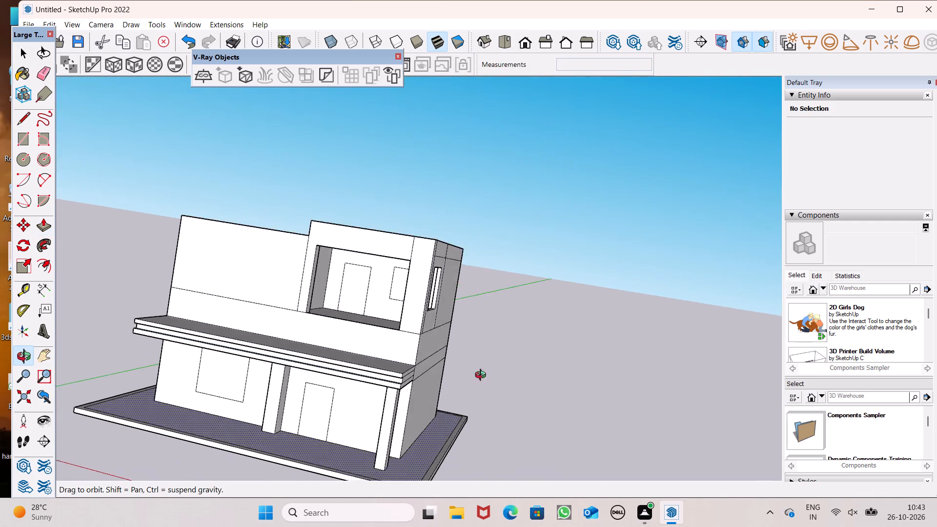
middle_click_drag(487, 372, 301, 386, "ctrl")
scroll(394, 462, "up", 1, "ctrl")
middle_click_drag(398, 463, 690, 470, "ctrl")
scroll(429, 343, "down", 3, "ctrl")
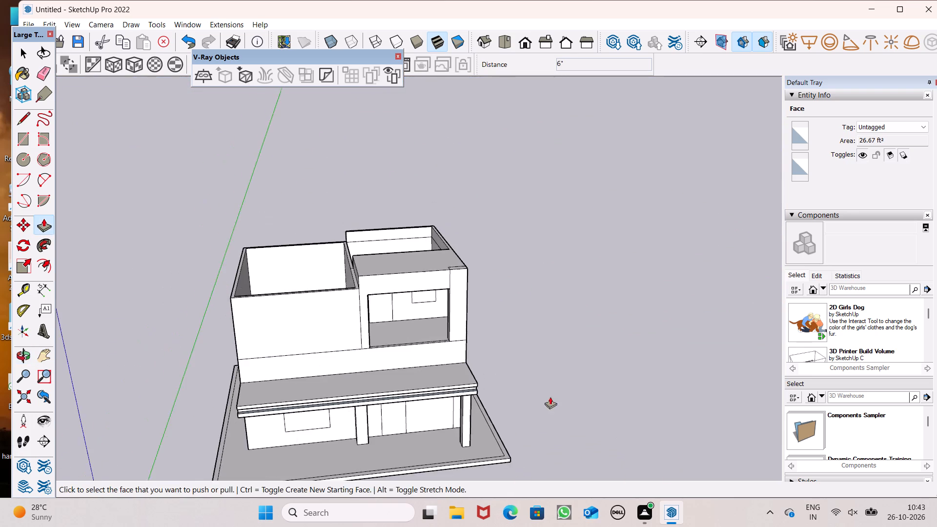
middle_click_drag(571, 405, 225, 346, "ctrl")
scroll(536, 338, "up", 1, "ctrl")
middle_click_drag(501, 348, 203, 372, "ctrl")
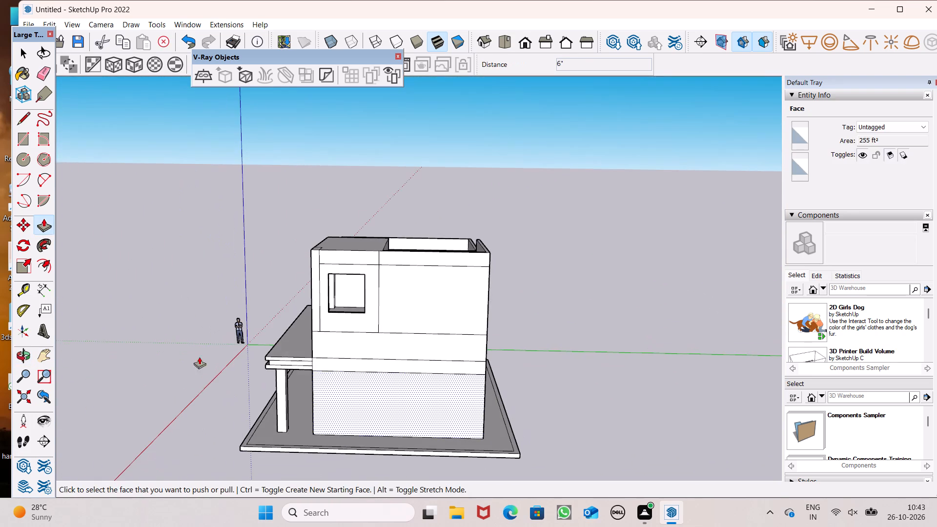
middle_click_drag(201, 365, 681, 291, "ctrl")
scroll(681, 291, "up", 1, "ctrl")
Examine the house in top view and inspect where the first-floor room's wall tops meet the terrace roof slab.
left_click(513, 39, "ctrl")
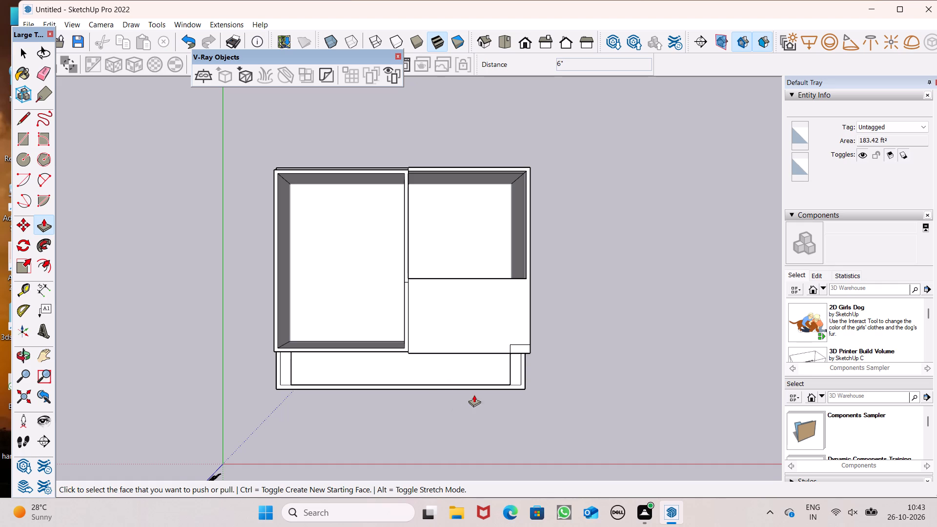
scroll(463, 395, "up", 1, "ctrl")
middle_click_drag(463, 395, 380, 192, "ctrl")
middle_click_drag(331, 328, 487, 216, "ctrl")
scroll(354, 326, "up", 1, "ctrl")
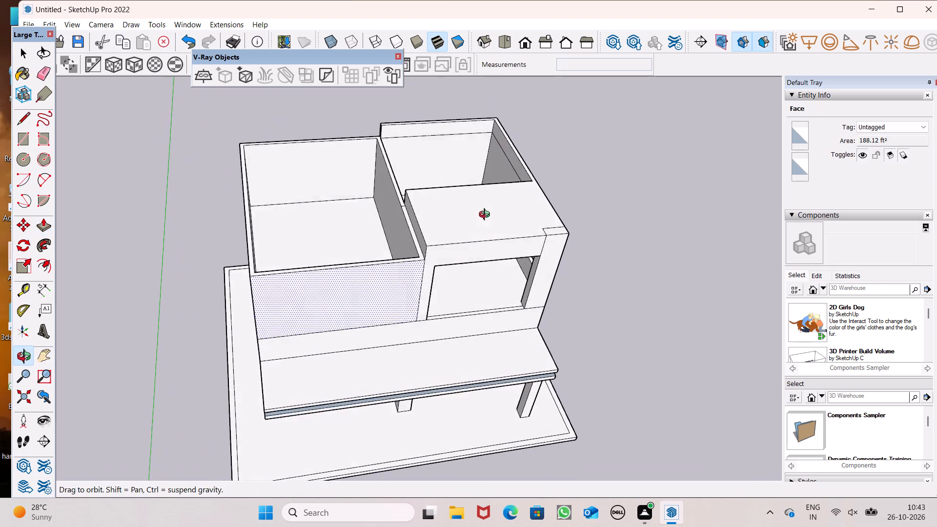
middle_click_drag(487, 216, 478, 202, "ctrl")
scroll(471, 199, "down", 3, "ctrl")
scroll(375, 226, "up", 3, "ctrl")
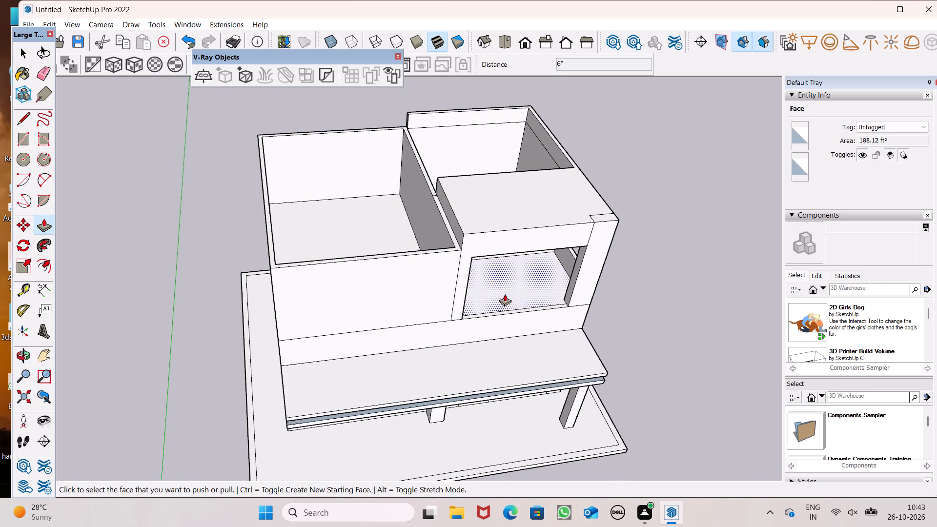
middle_click_drag(522, 295, 387, 307, "ctrl")
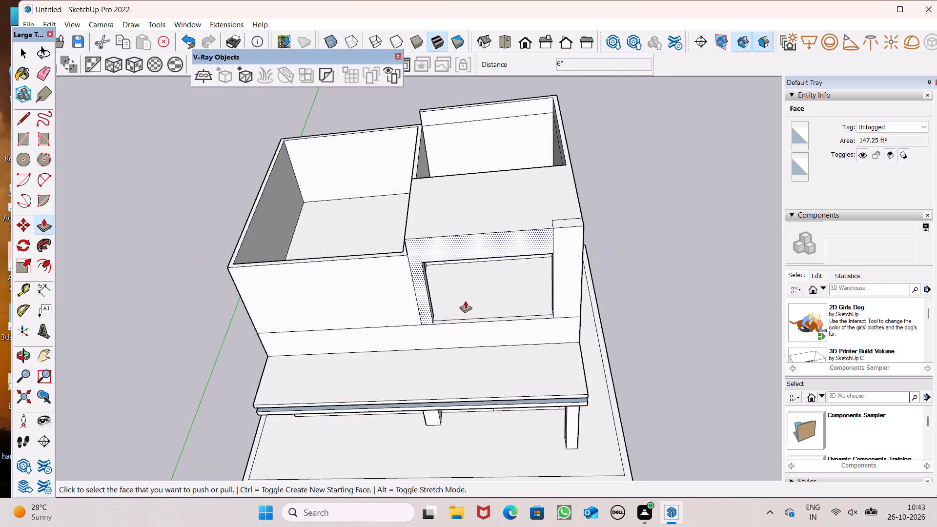
scroll(453, 201, "down", 4, "ctrl")
scroll(422, 145, "up", 2, "ctrl")
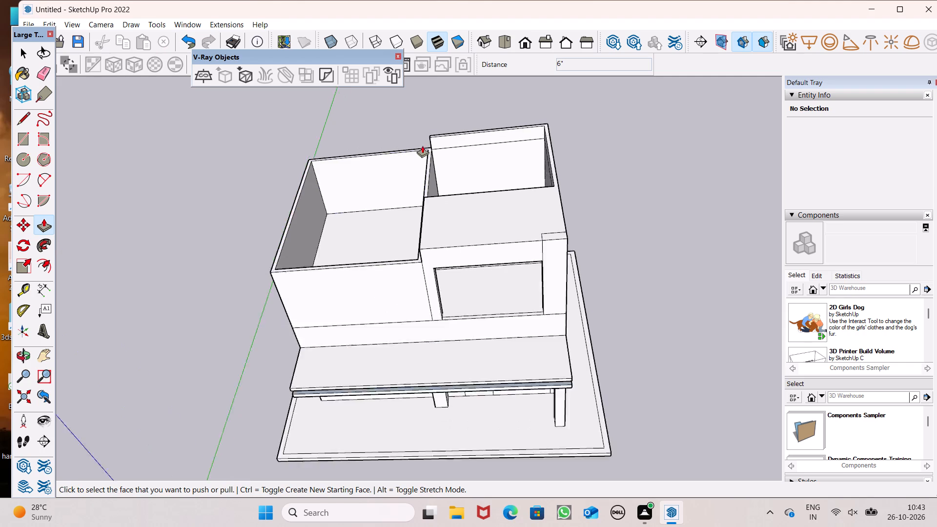
scroll(422, 145, "up", 4, "ctrl")
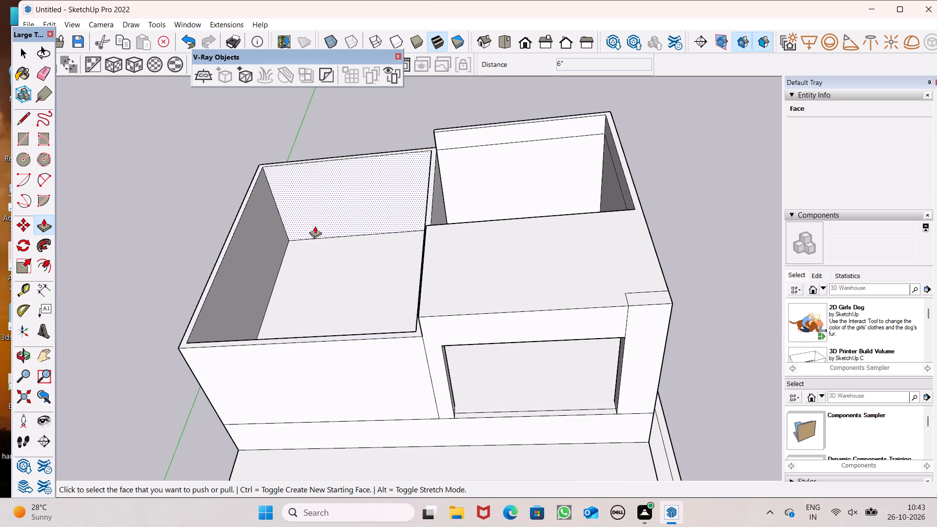
scroll(407, 324, "up", 7, "ctrl")
middle_click_drag(411, 333, 408, 282, "ctrl")
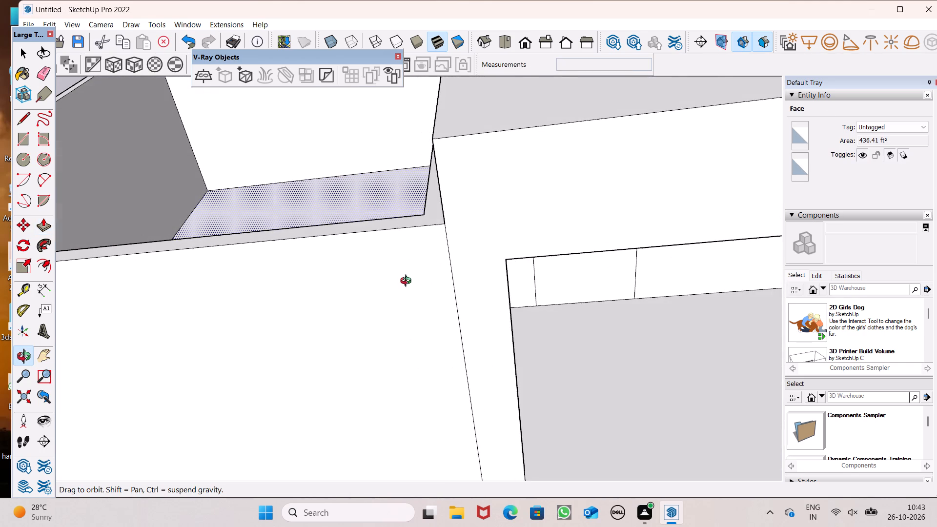
middle_click_drag(408, 282, 408, 282, "ctrl")
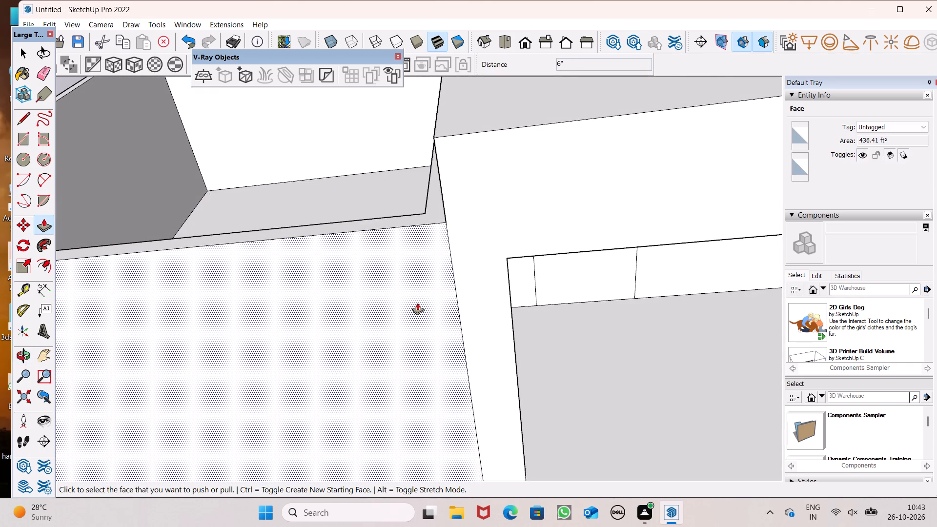
scroll(428, 244, "down", 6, "ctrl")
scroll(465, 200, "down", 11, "ctrl")
scroll(516, 217, "down", 6, "ctrl")
scroll(528, 234, "up", 1, "ctrl")
Raise the wall tops of the first-floor room beside the terrace 2', and undo the extra pull made after it.
middle_click_drag(528, 233, 587, 324, "ctrl")
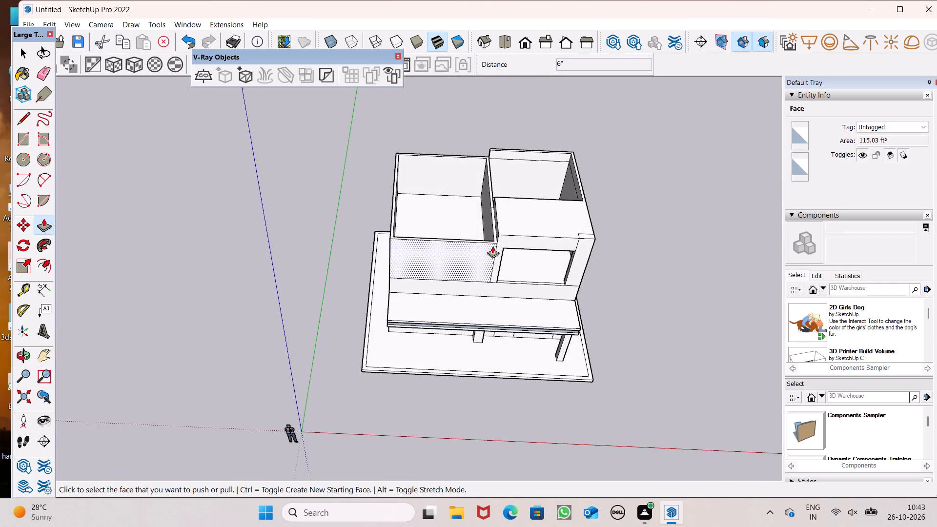
scroll(491, 245, "up", 9, "ctrl")
middle_click_drag(511, 196, 515, 254, "ctrl")
scroll(511, 196, "up", 1, "ctrl")
scroll(480, 284, "down", 5, "ctrl")
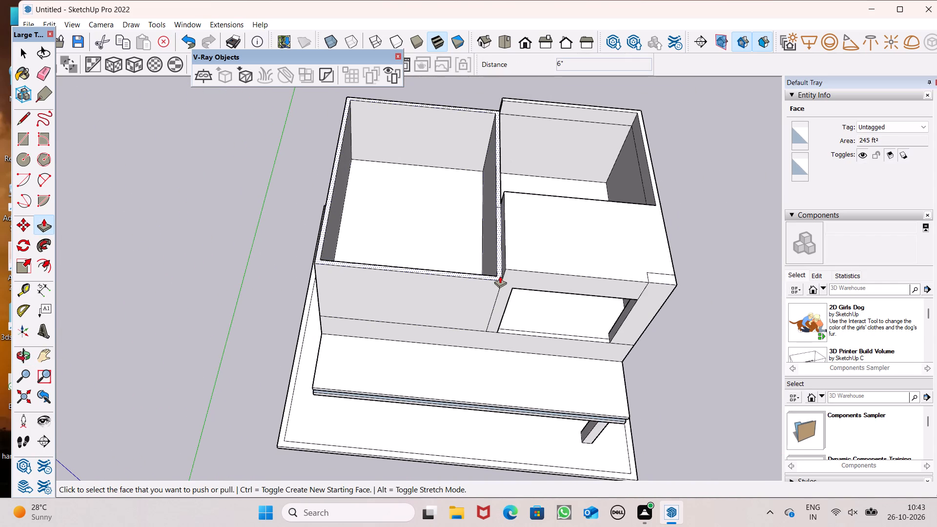
left_click_drag(497, 276, 497, 240, "ctrl")
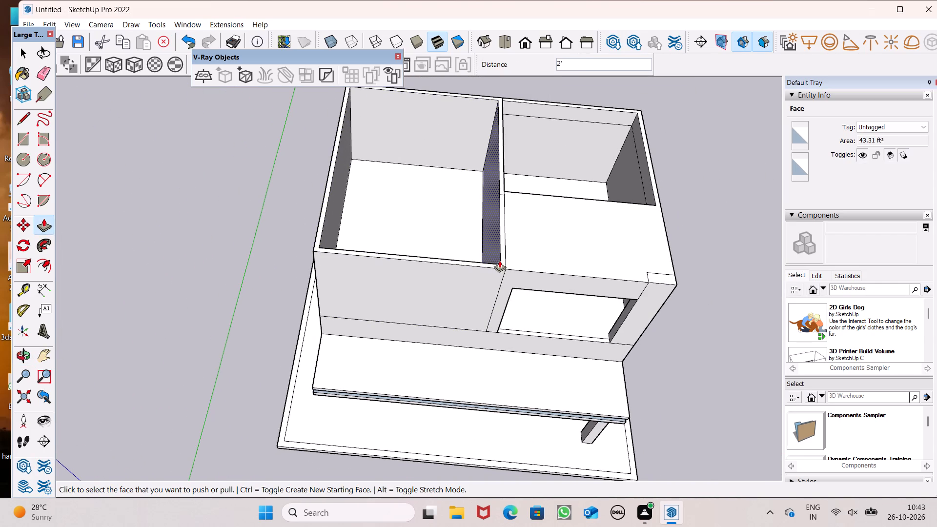
left_click_drag(499, 260, 499, 242)
key("ctrl+z")
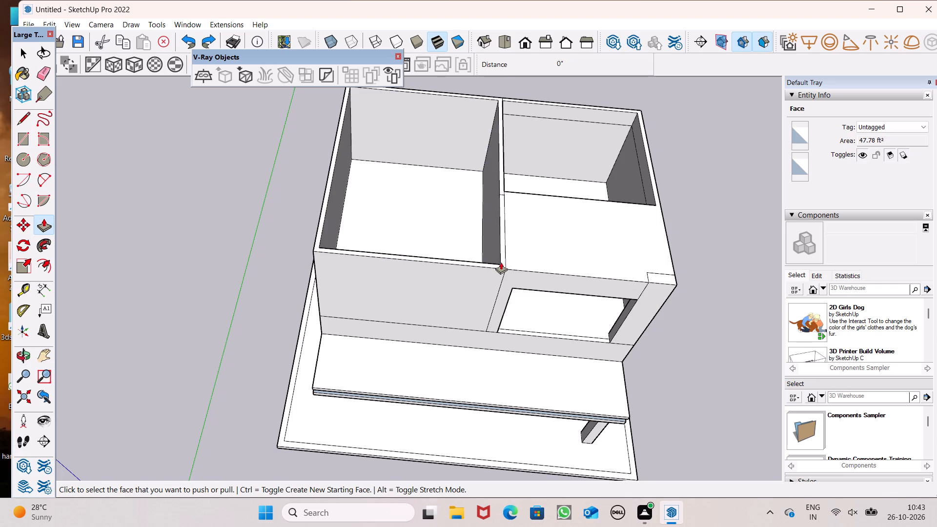
Raise the same room's wall tops by a further 4' above the terrace roof slab.
middle_click(520, 258)
scroll(520, 258, "up", 4)
left_click_drag(493, 266, 494, 262)
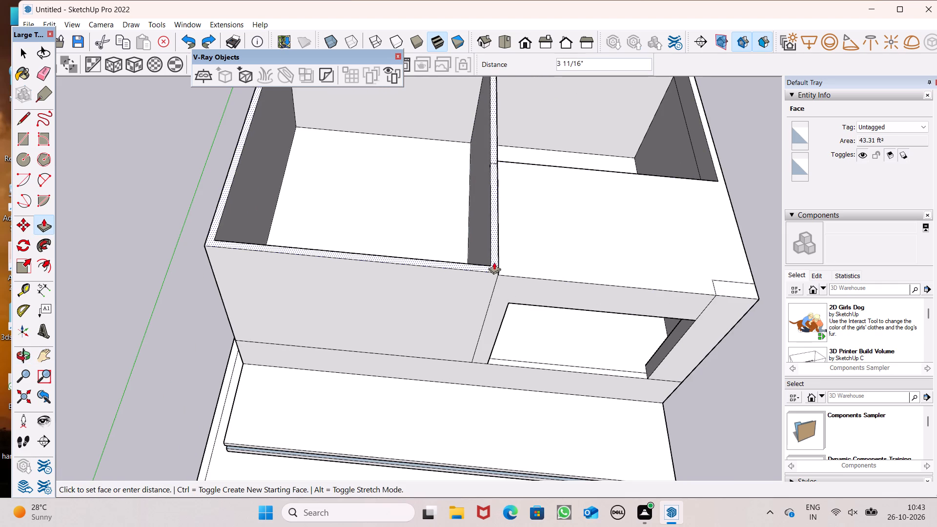
left_click_drag(494, 262, 487, 230)
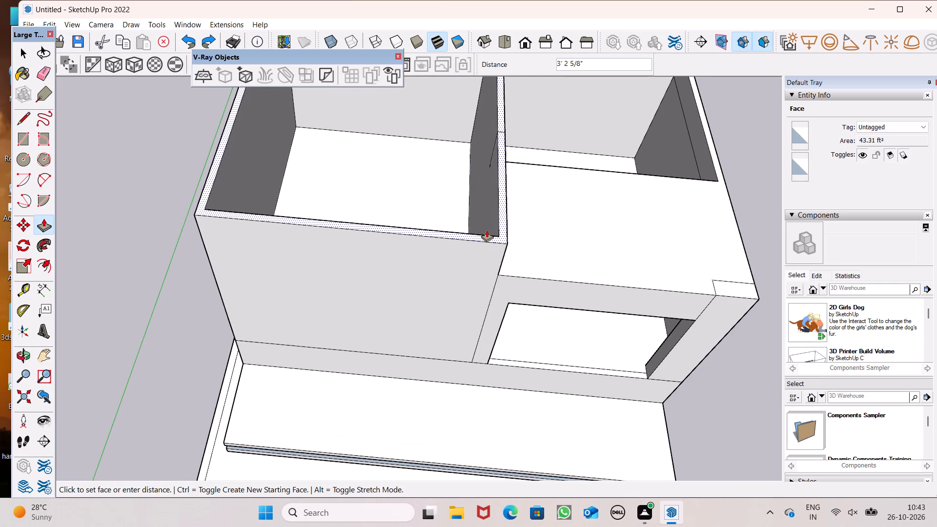
left_click_drag(487, 230, 488, 229)
key("4")
key("apostrophe")
key("Return")
Erase the stray vertical edge on the raised wall's inner face and the short line across its top.
scroll(478, 227, "down", 3)
middle_click_drag(568, 271, 505, 112)
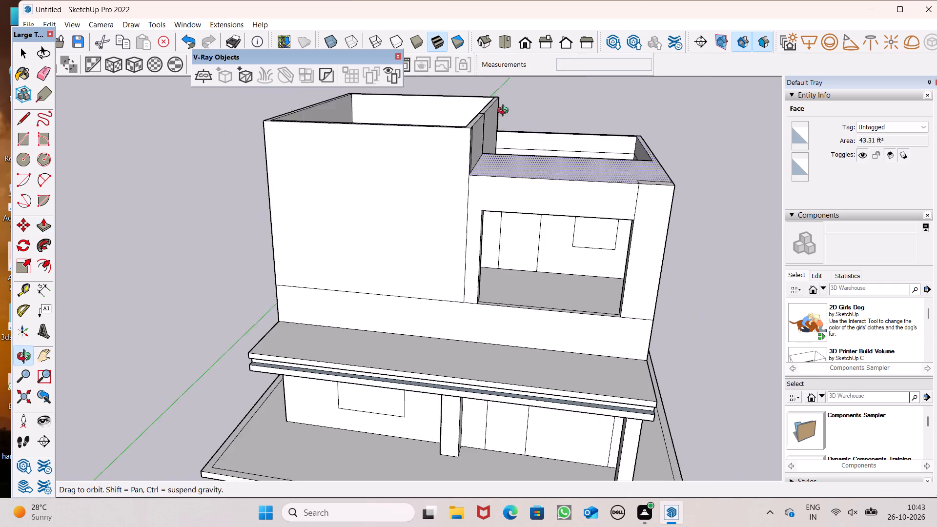
middle_click_drag(505, 112, 503, 109)
middle_click_drag(507, 169, 855, 371)
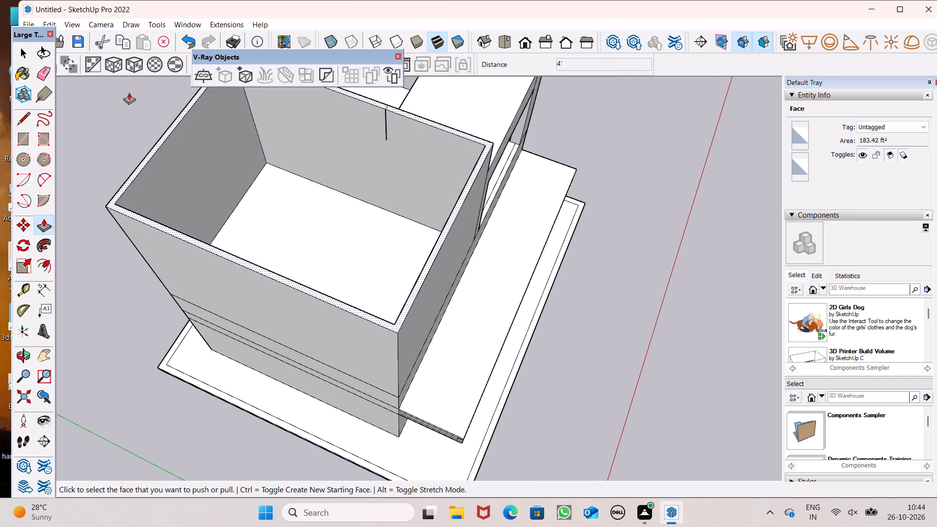
left_click(33, 72)
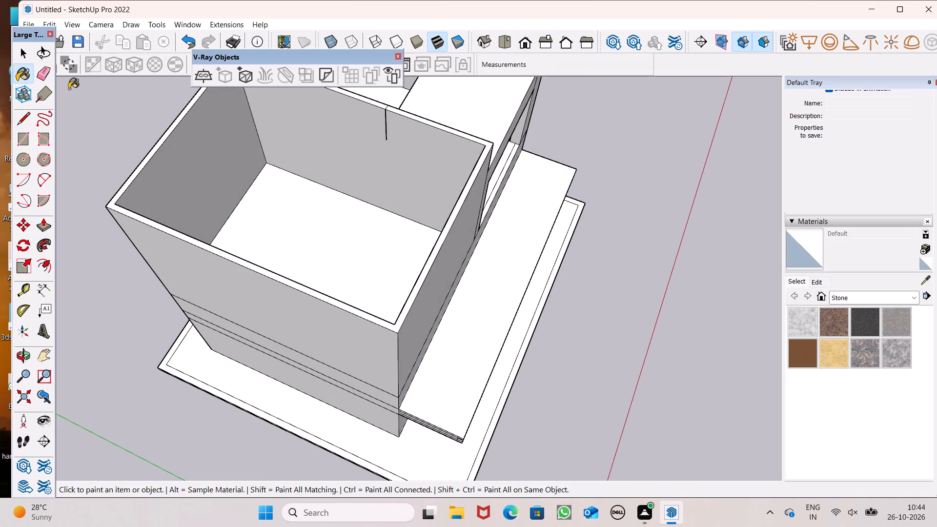
left_click(42, 77)
scroll(425, 208, "up", 5)
scroll(396, 222, "down", 7)
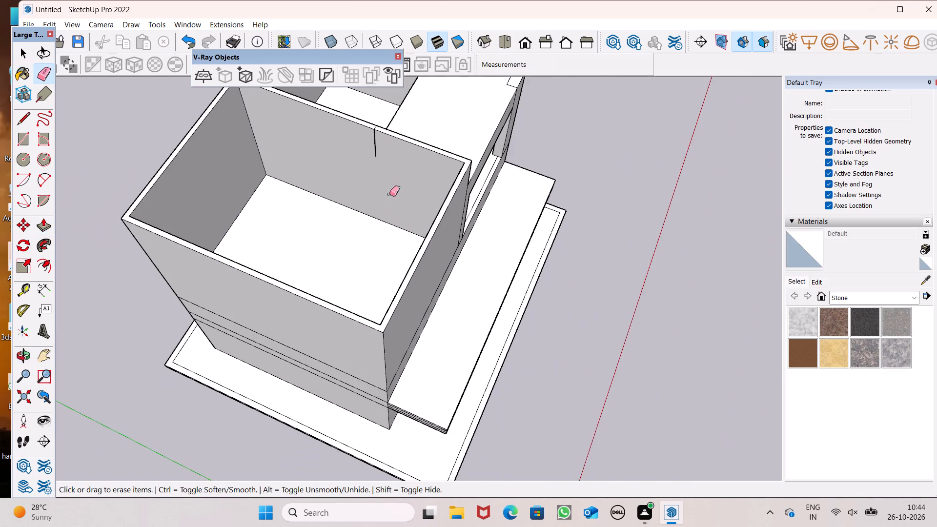
scroll(383, 118, "up", 7)
scroll(376, 162, "up", 7)
scroll(338, 238, "down", 6)
scroll(334, 272, "up", 5)
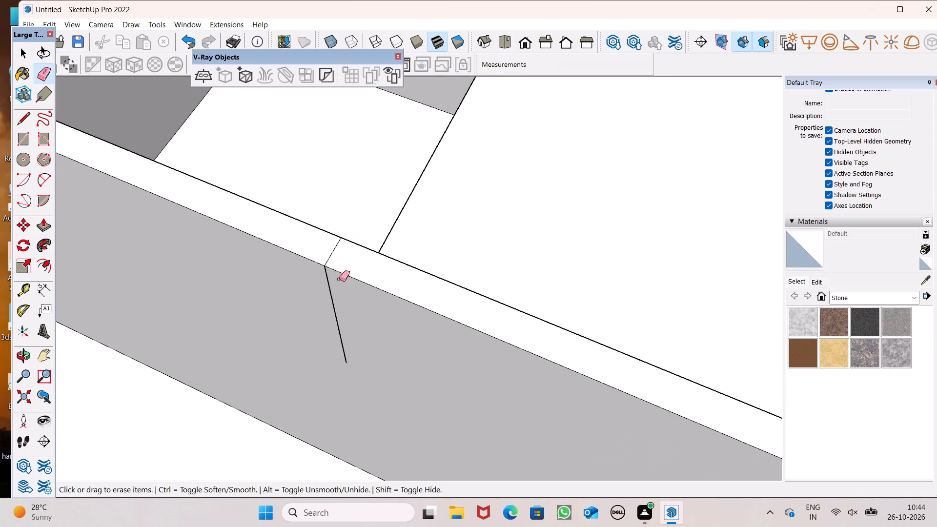
scroll(339, 279, "up", 1)
left_click(329, 292)
left_click_drag(328, 251, 335, 255)
scroll(359, 232, "down", 4)
Erase the leftover vertical lines on the raised wall's terrace side, at the roof slab's back corner.
middle_click_drag(494, 294, 304, 315)
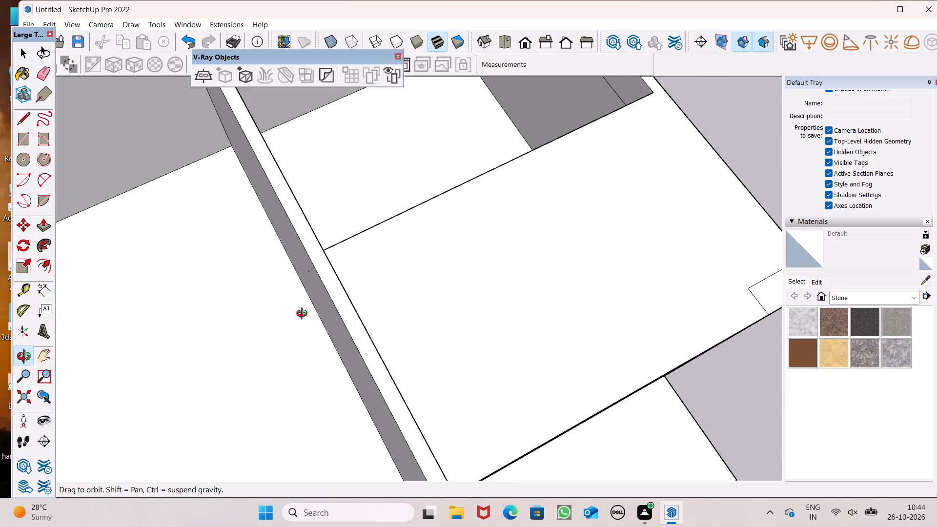
middle_click_drag(304, 315, 113, 231)
scroll(335, 157, "up", 2)
left_click_drag(323, 106, 318, 117)
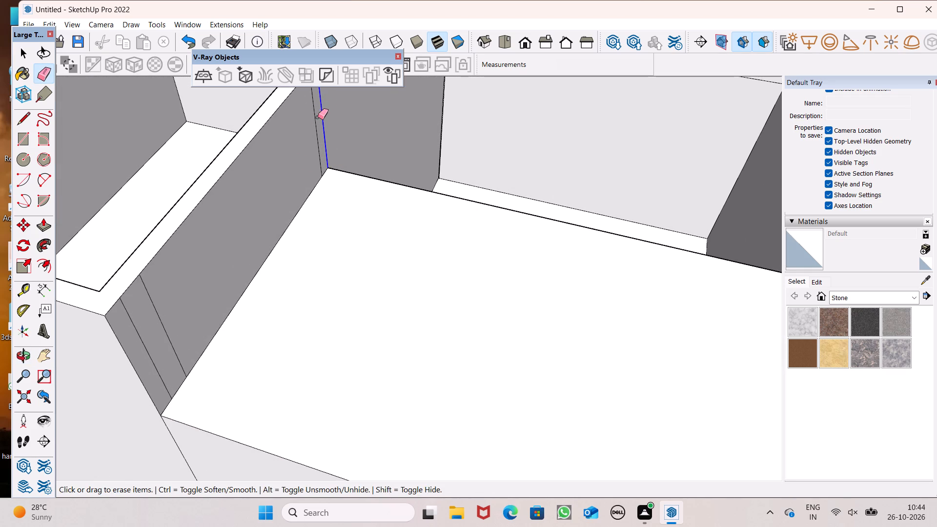
left_click_drag(318, 117, 314, 121)
Examine the terrace block and the raised room walls beside it from the front, above and below.
scroll(310, 153, "down", 8)
scroll(260, 253, "up", 5)
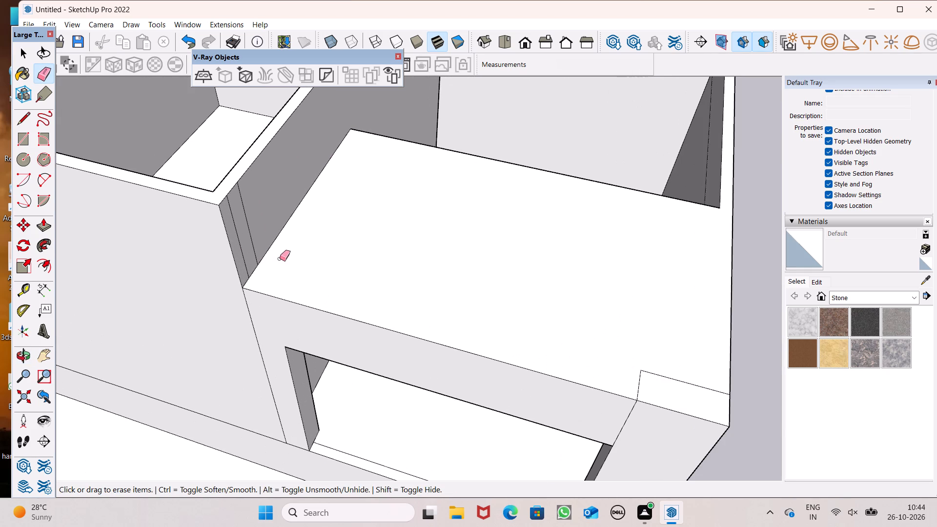
scroll(236, 213, "down", 1)
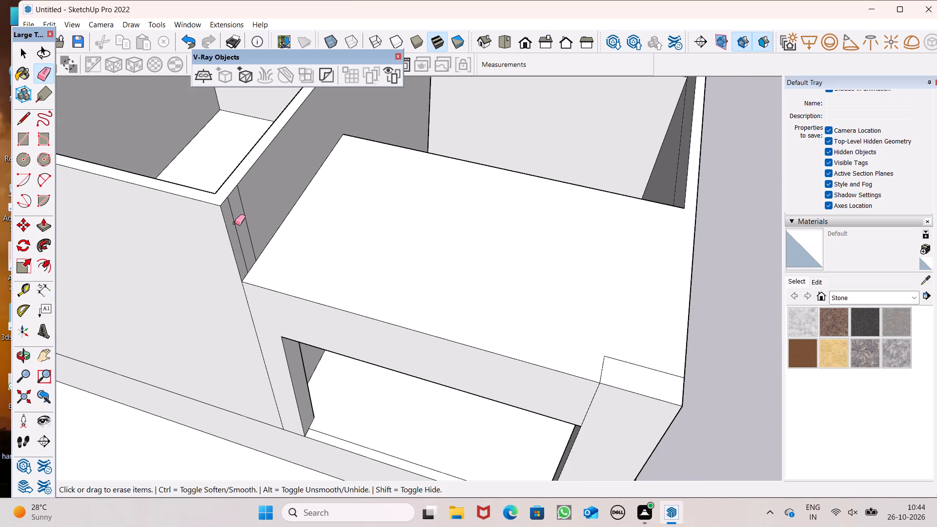
scroll(225, 246, "down", 3)
middle_click_drag(230, 259, 255, 197)
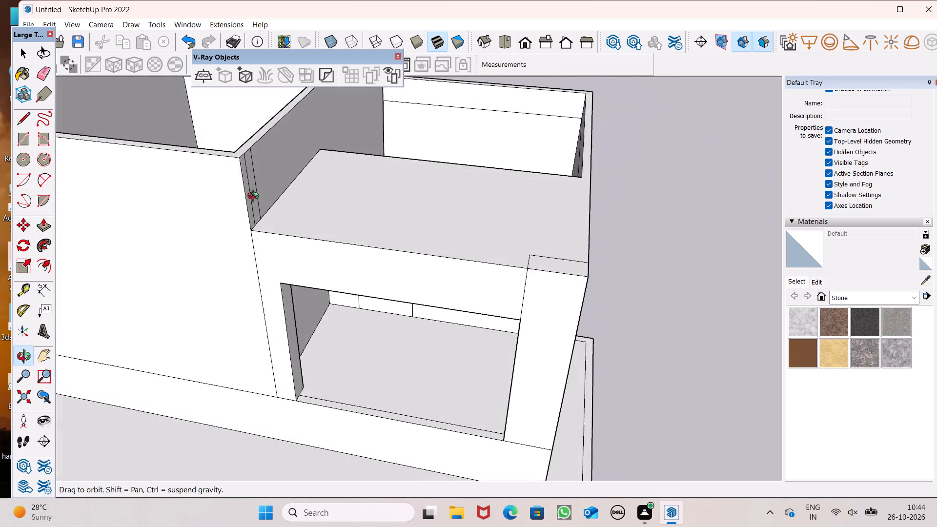
middle_click_drag(255, 197, 288, 176)
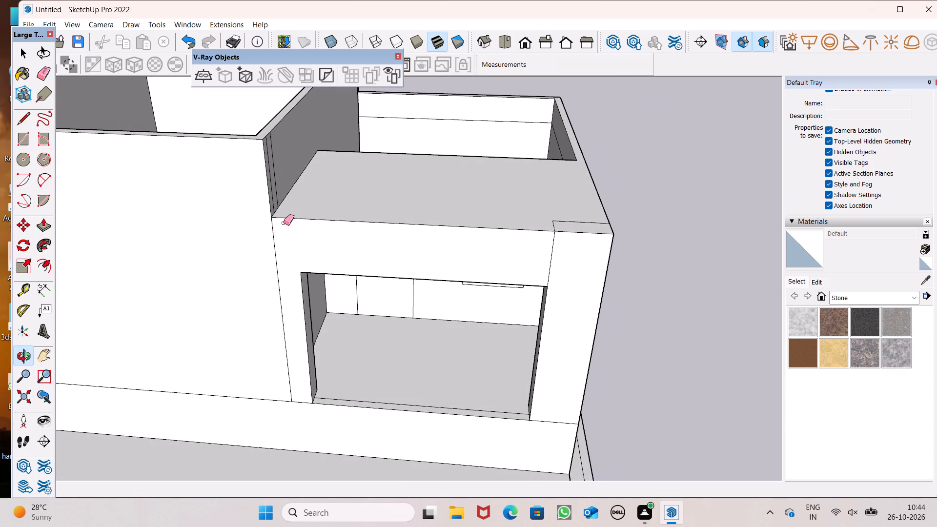
scroll(284, 224, "down", 1)
middle_click_drag(302, 225, 364, 88)
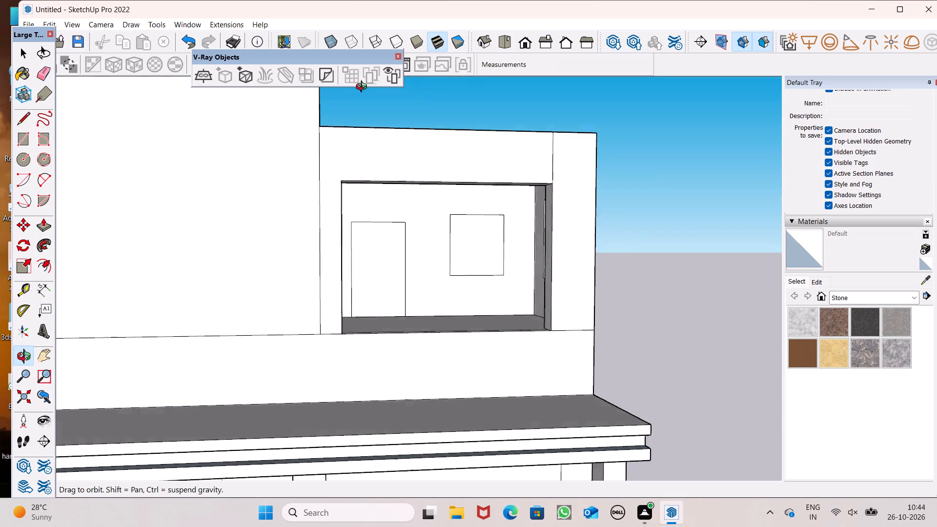
middle_click_drag(364, 88, 285, 3)
scroll(520, 168, "up", 1)
middle_click_drag(520, 169, 407, 62)
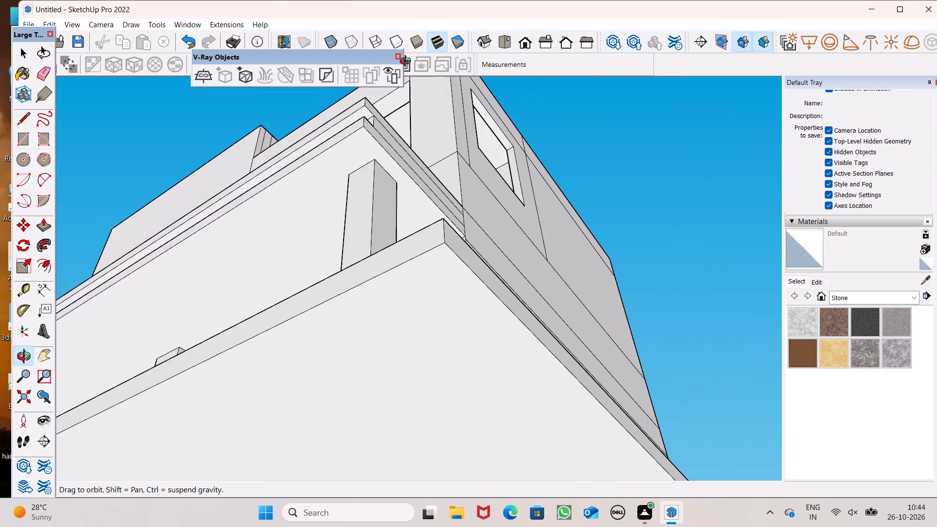
middle_click_drag(407, 62, 571, 289)
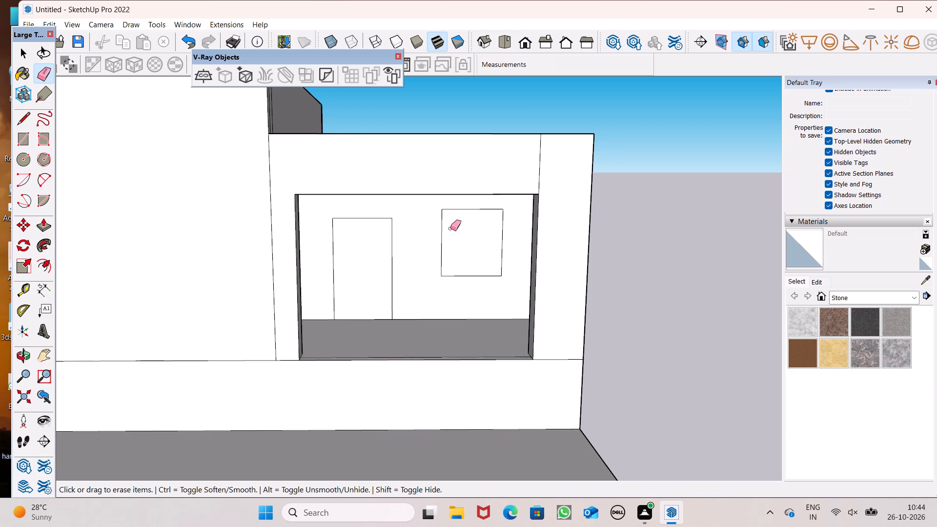
scroll(450, 232, "down", 4)
middle_click_drag(448, 241, 421, 344)
scroll(431, 298, "up", 1)
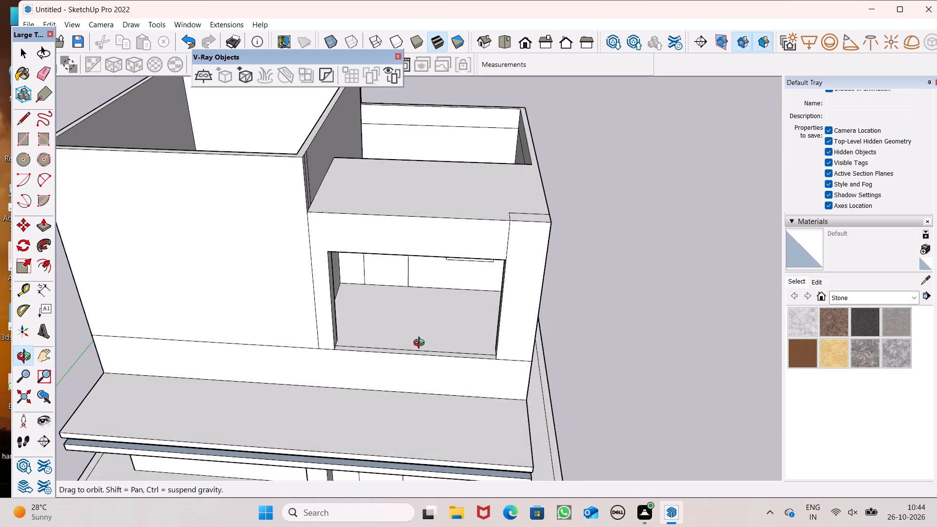
middle_click_drag(421, 344, 420, 348)
scroll(402, 314, "down", 4)
scroll(414, 302, "up", 1)
Draw a line along the raised wall from the terrace slab's back corner to the far wall corner, closing the open area behind with a face.
middle_click_drag(415, 302, 136, 325)
scroll(136, 325, "up", 1)
middle_click_drag(404, 224, 279, 225)
scroll(404, 224, "up", 1)
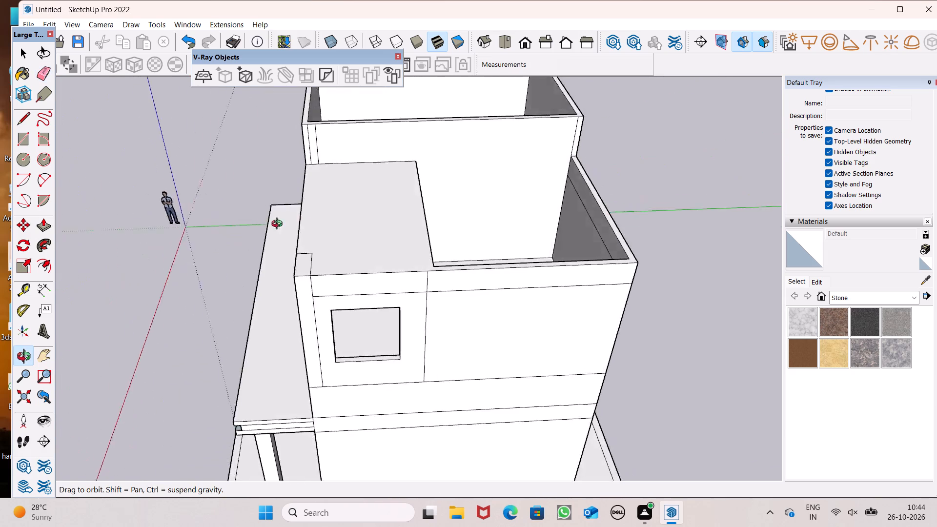
middle_click_drag(279, 225, 237, 218)
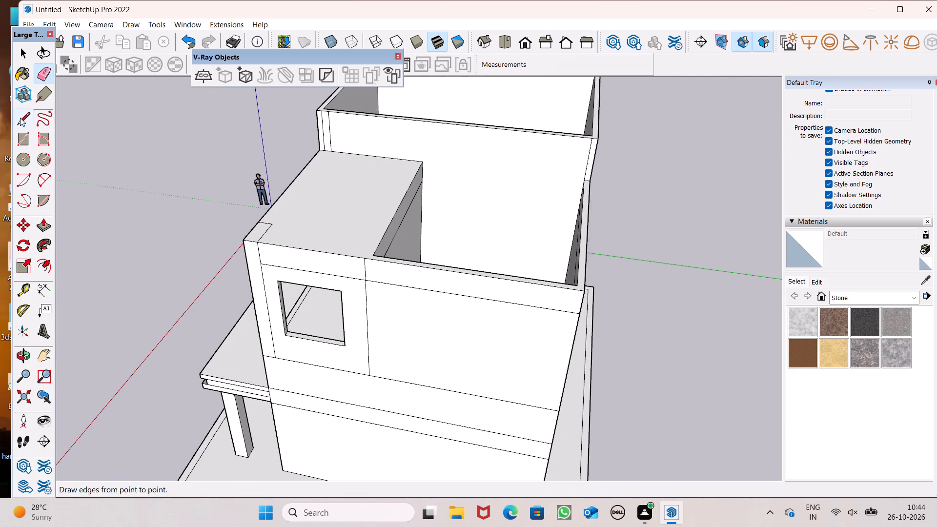
left_click(16, 121)
scroll(391, 187, "up", 4)
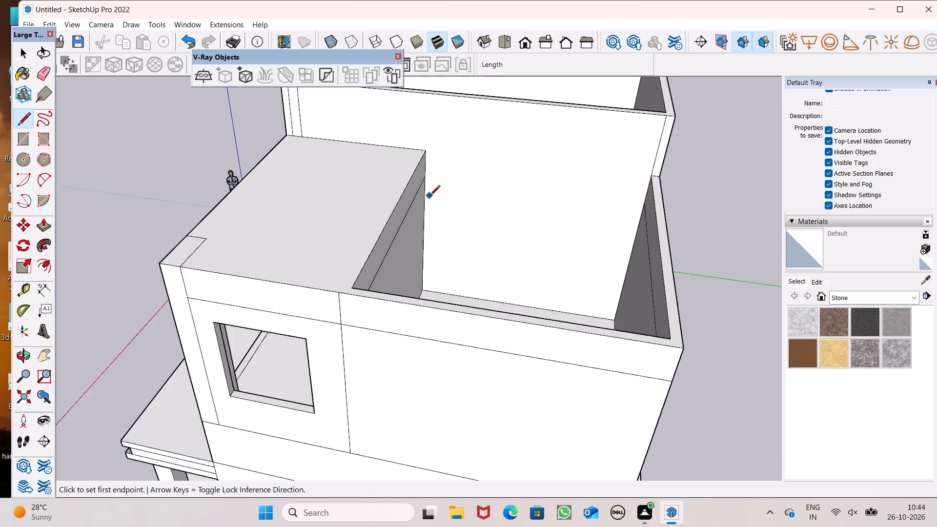
scroll(430, 196, "up", 2)
left_click(423, 136)
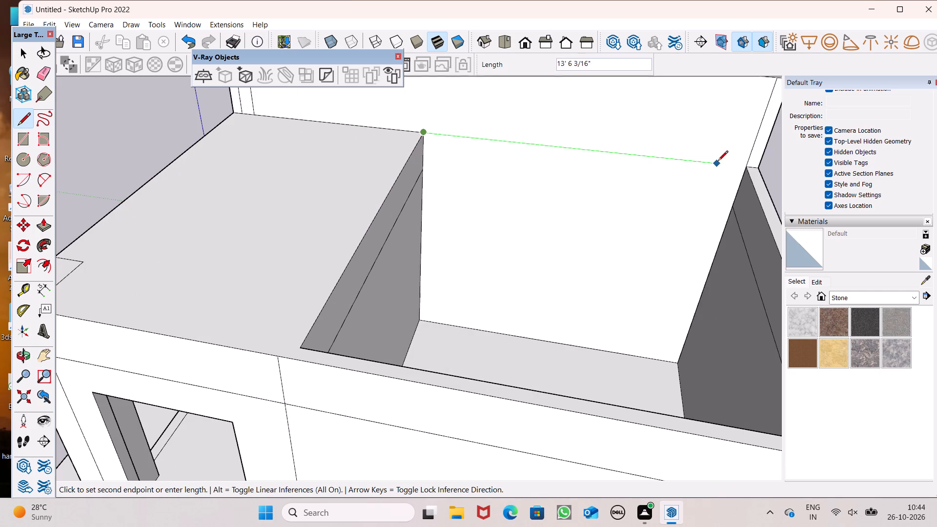
left_click(745, 168)
Erase the dividing line between the terrace slab and the new roof face, and the inner edge line along the window-side wall.
scroll(455, 178, "down", 6)
middle_click_drag(414, 192, 597, 227)
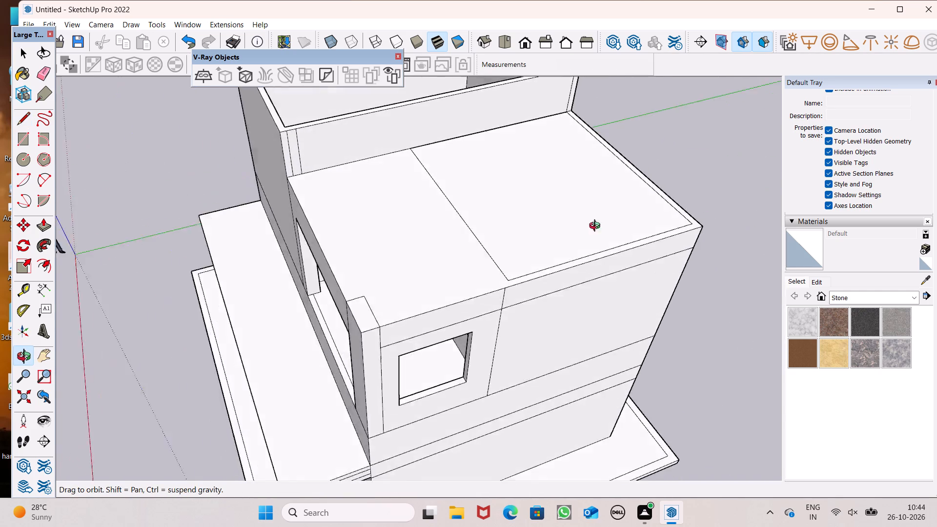
middle_click_drag(597, 227, 614, 214)
scroll(264, 173, "down", 2)
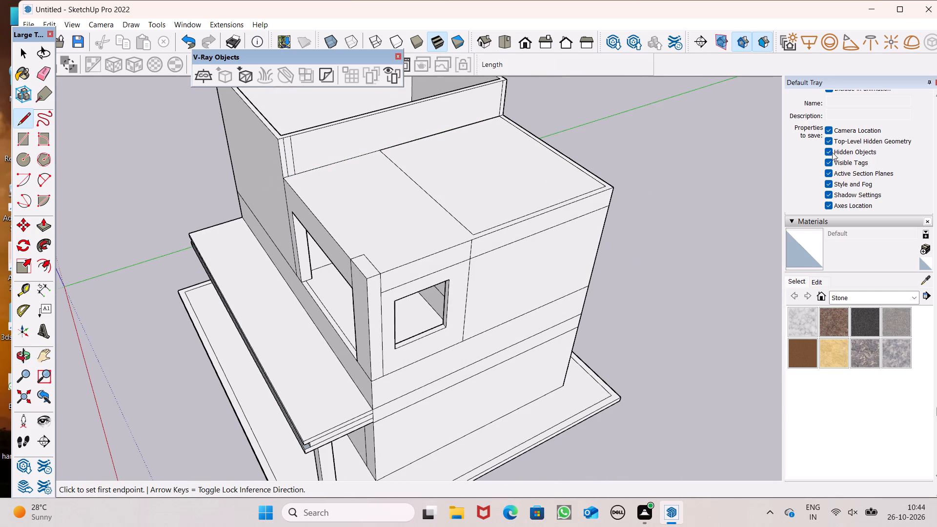
scroll(355, 279, "up", 1)
middle_click_drag(355, 279, 550, 186)
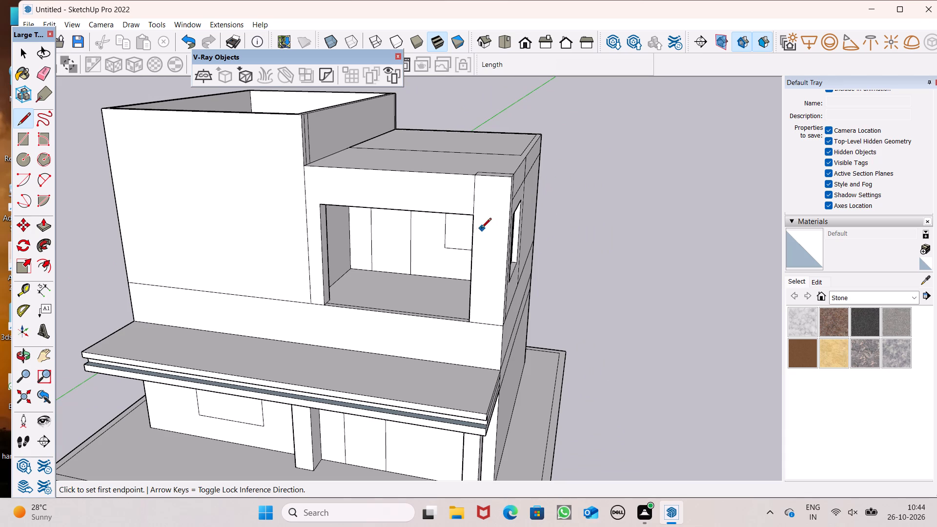
scroll(435, 200, "up", 1)
middle_click_drag(435, 200, 392, 314)
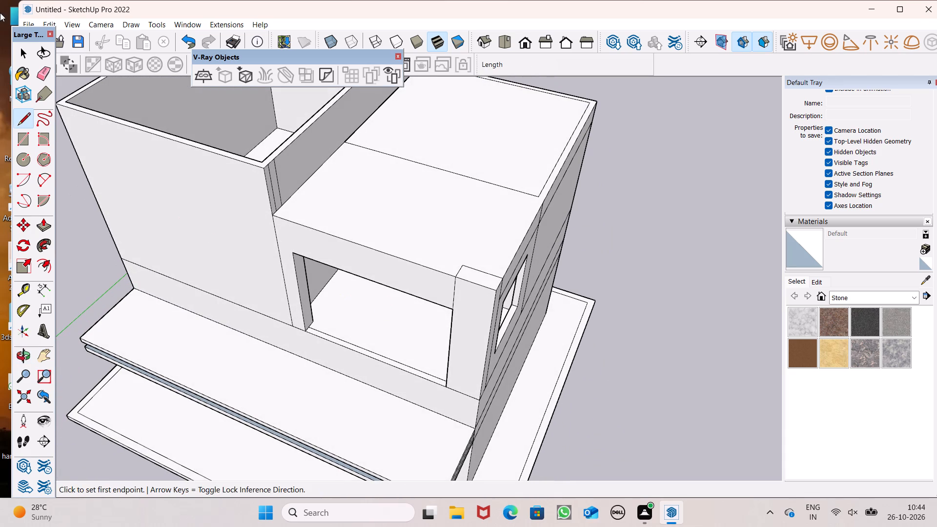
left_click(43, 74)
scroll(558, 172, "up", 3)
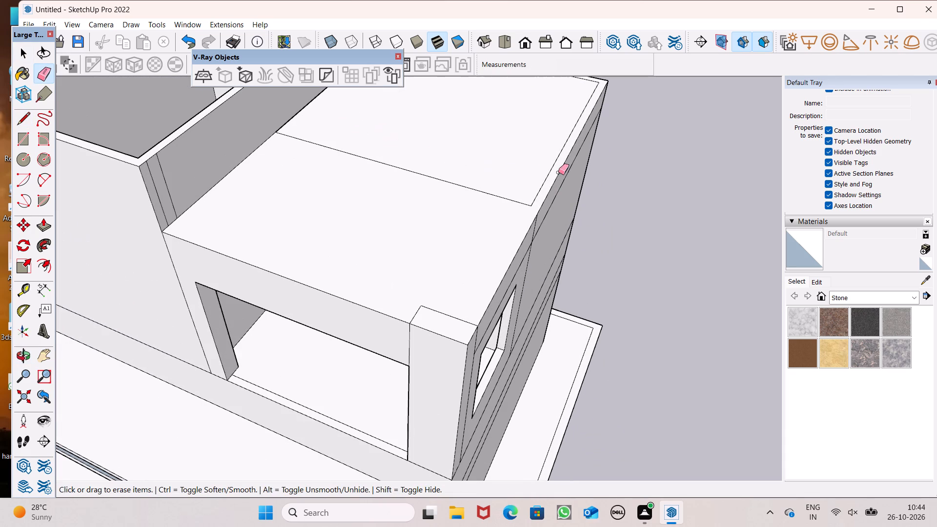
scroll(558, 172, "up", 1)
left_click_drag(486, 193, 496, 199)
left_click(533, 199)
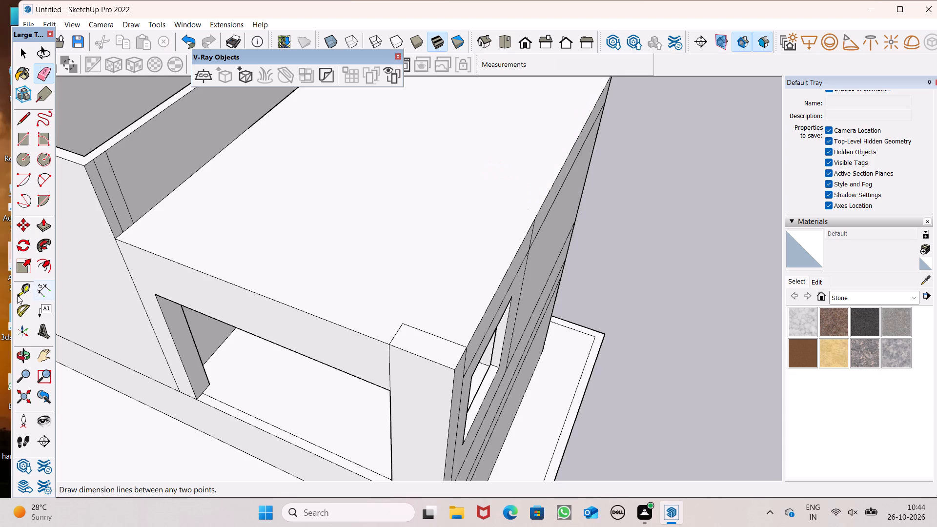
Erase one of the two vertical lines on the raised wall's terrace side, near the front corner.
left_click(121, 202)
Erase the remaining inner wall-edge line along the back of the roof.
scroll(125, 231, "down", 3)
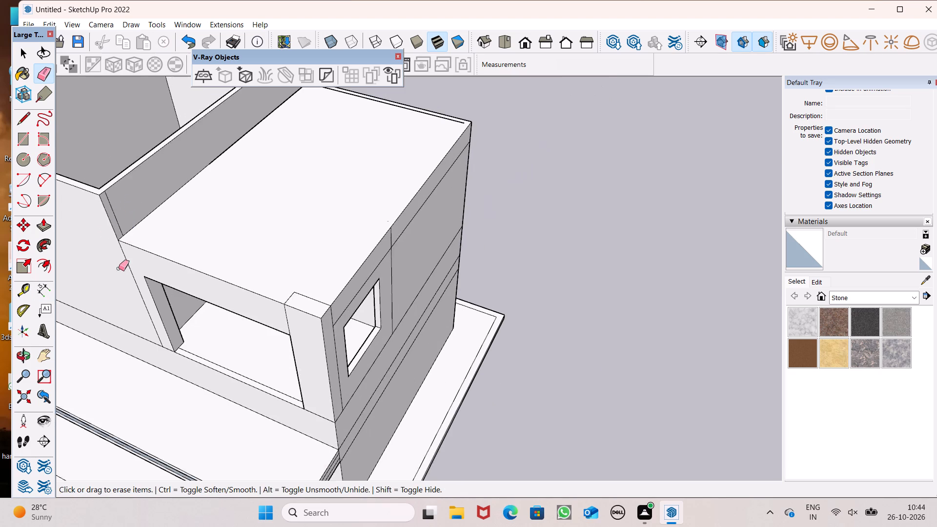
scroll(119, 268, "down", 6)
scroll(272, 154, "up", 7)
scroll(410, 158, "up", 5)
left_click(439, 167)
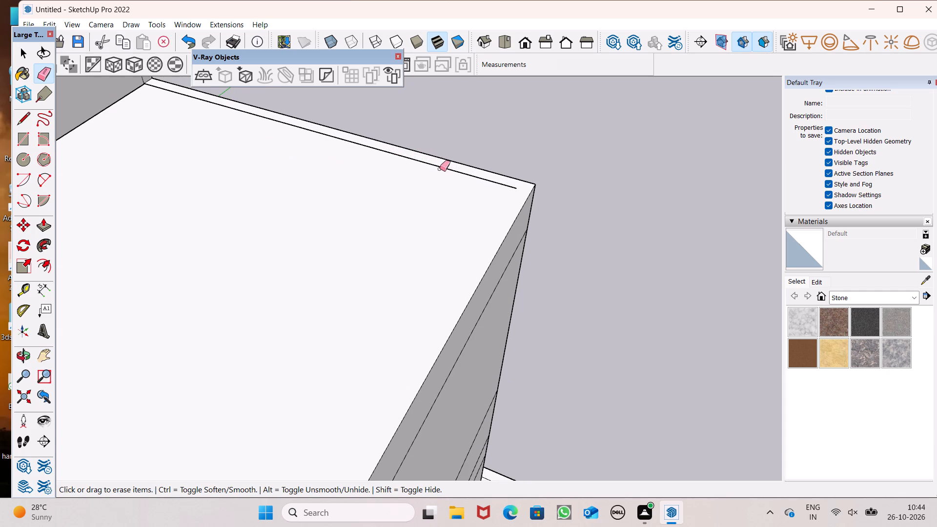
Erase the remaining vertical line on the raised wall's terrace side, near the front corner of the roof.
scroll(446, 176, "down", 6)
scroll(368, 189, "down", 7)
middle_click_drag(174, 269, 271, 223)
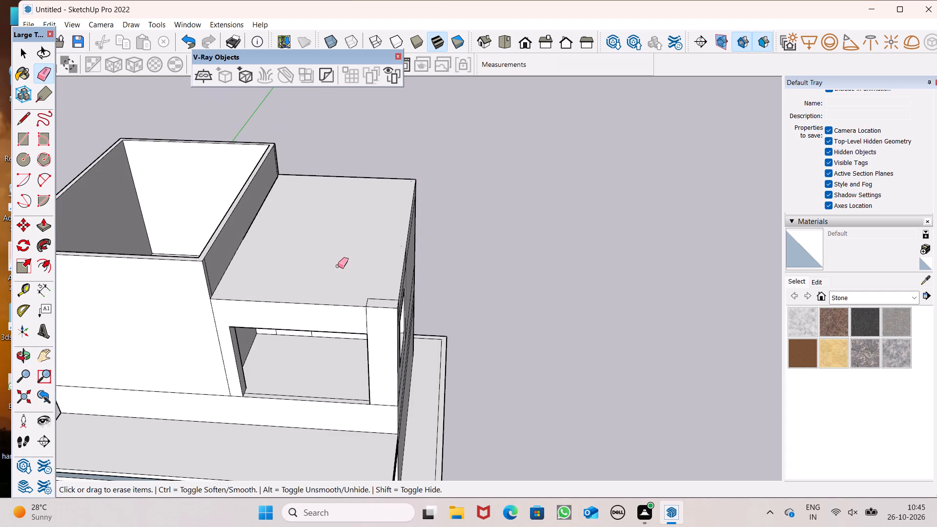
scroll(335, 271, "down", 2)
middle_click_drag(336, 293, 310, 324)
scroll(176, 264, "up", 5)
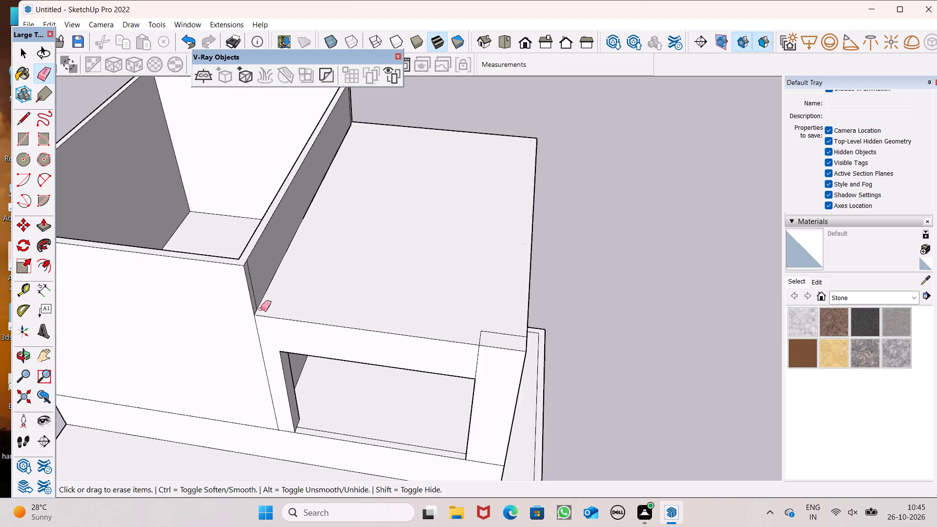
scroll(261, 309, "up", 1)
middle_click_drag(260, 309, 222, 326)
scroll(245, 283, "up", 6)
left_click_drag(229, 291, 223, 300)
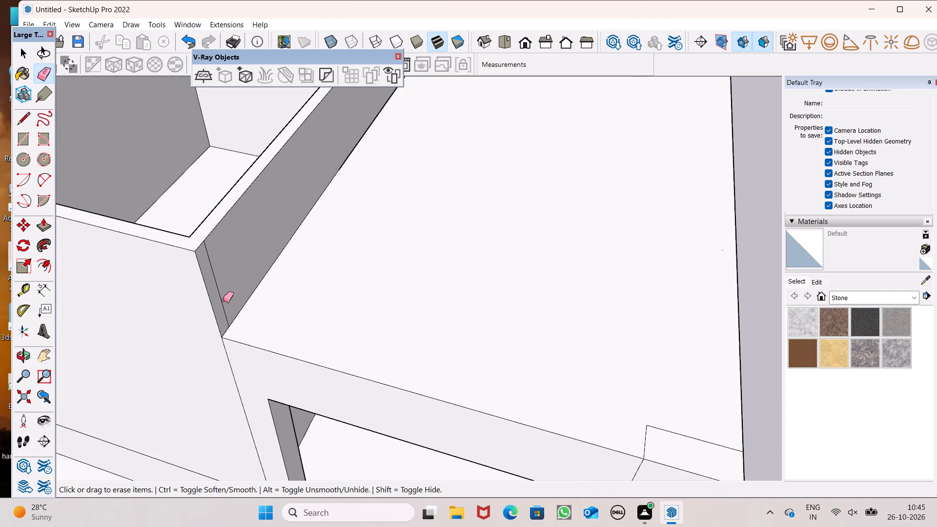
left_click_drag(223, 300, 218, 302)
scroll(218, 288, "down", 3)
middle_click_drag(260, 341, 305, 348)
scroll(265, 344, "up", 1)
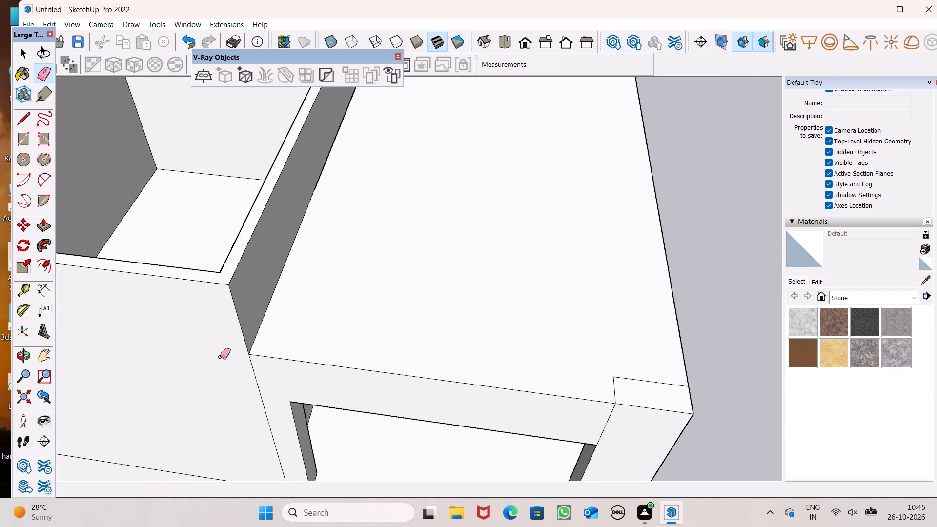
Erase the column's corner outline from the top of the roof at its outer front corner.
key("space")
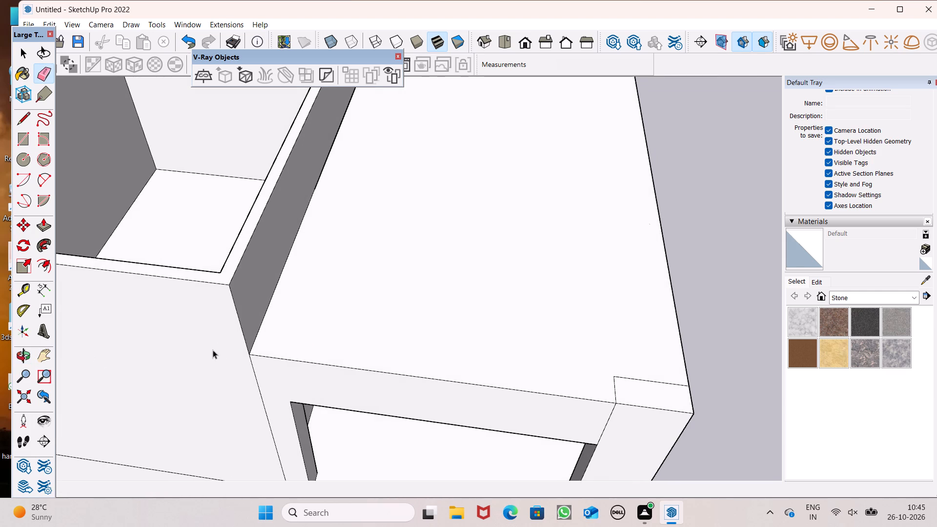
left_click(44, 79)
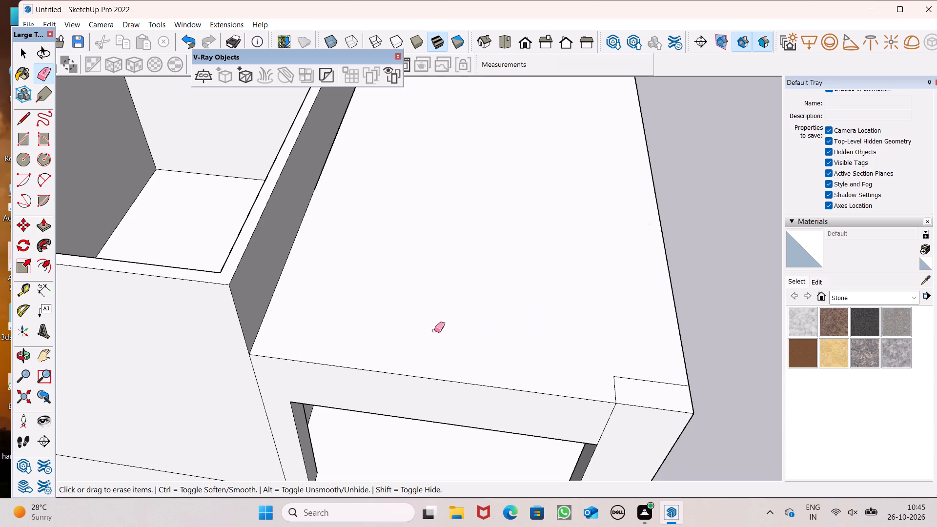
scroll(354, 310, "down", 2)
scroll(733, 374, "up", 3)
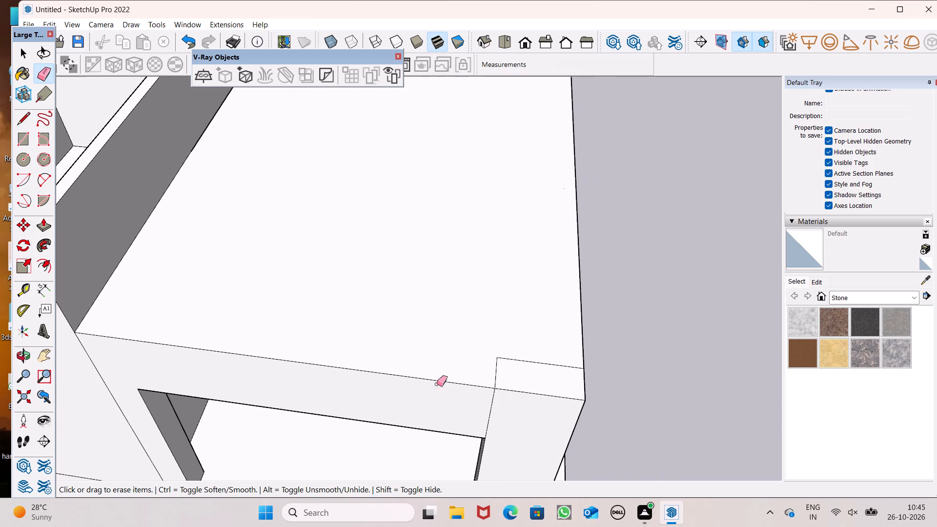
left_click_drag(502, 354, 495, 371)
key("space")
Push/Pull the merged roof face over the terrace upward by 1'5".
scroll(339, 385, "up", 1)
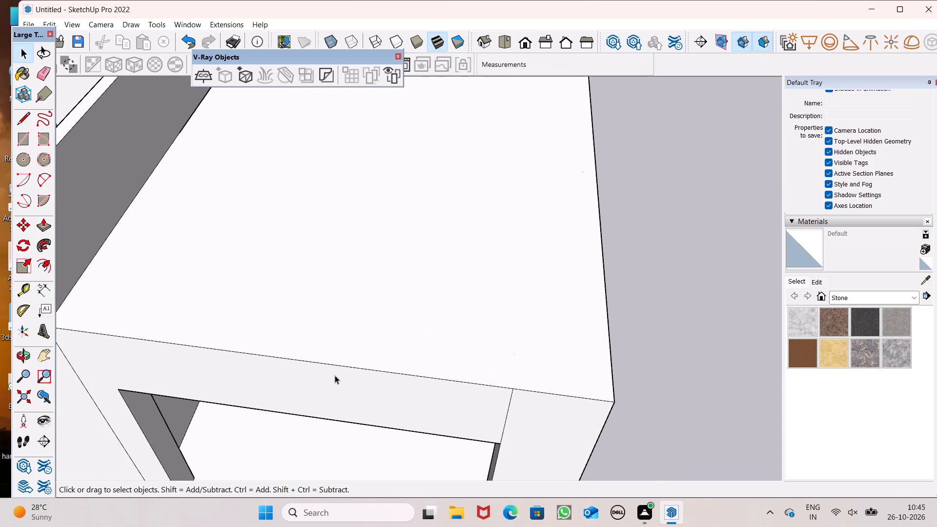
left_click(38, 224)
scroll(366, 262, "down", 3)
left_click_drag(241, 290, 242, 275)
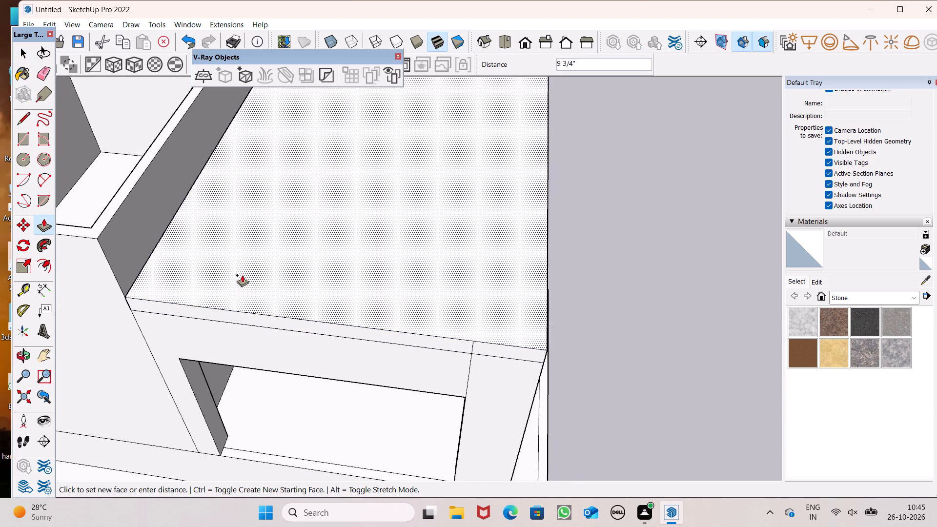
left_click_drag(242, 275, 243, 270)
key("1")
type("'5\"")
key("Return")
Erase the short vertical line above the corner column on the raised roof slab's front face.
scroll(243, 270, "down", 2)
middle_click_drag(273, 347, 288, 267)
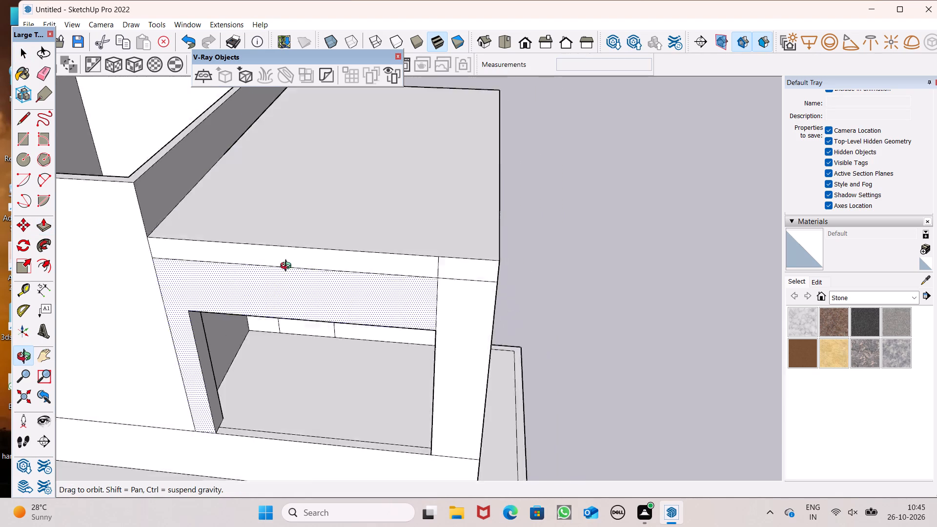
middle_click_drag(288, 267, 357, 259)
scroll(357, 259, "up", 1)
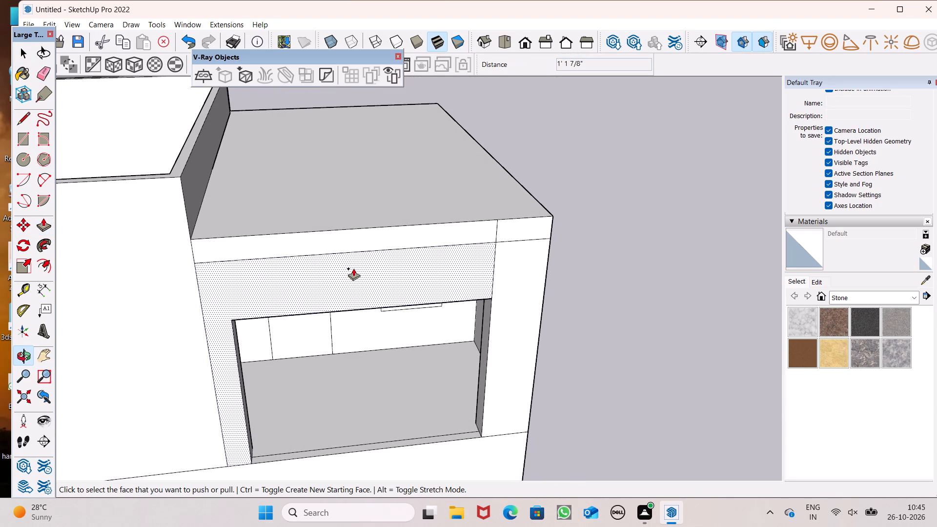
scroll(444, 203, "up", 1)
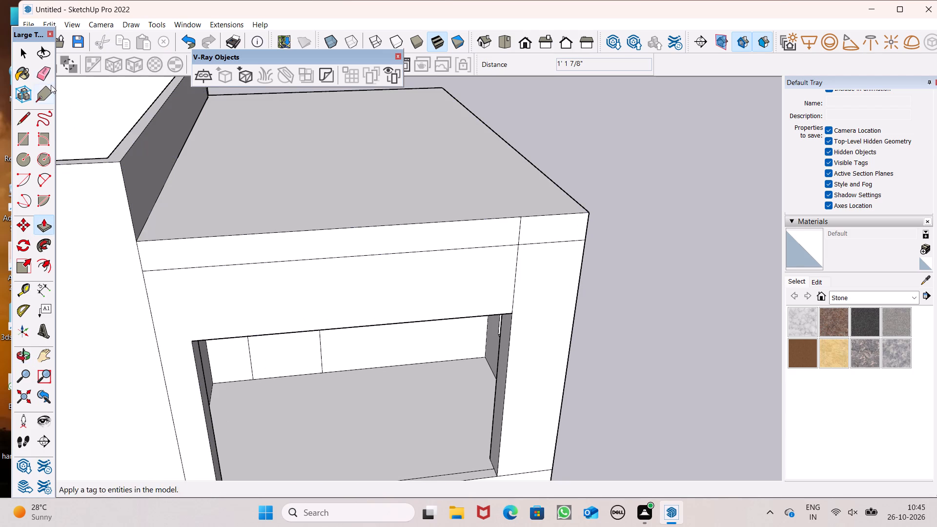
left_click(48, 81)
scroll(501, 294, "up", 4)
left_click(532, 202)
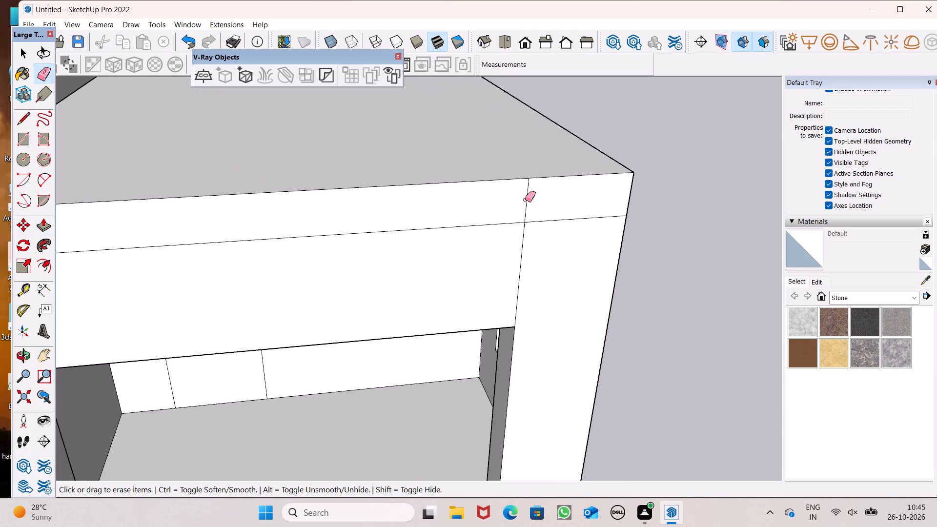
left_click_drag(525, 199, 530, 197)
scroll(547, 195, "down", 10)
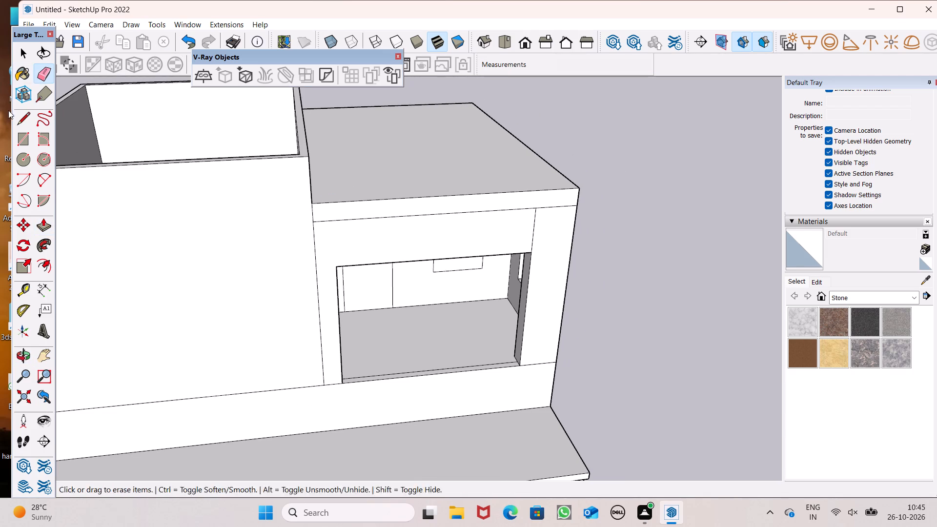
Push/Pull the front face of the roof slab over the terrace outward about 1'2" to form an overhang.
left_click(41, 231)
middle_click_drag(224, 238, 296, 301)
scroll(465, 265, "up", 4)
left_click_drag(355, 282, 364, 298)
Push/Pull the overhang's end face sideways across the front of the taller room block by about 1'9 3/4".
middle_click_drag(330, 332, 435, 235)
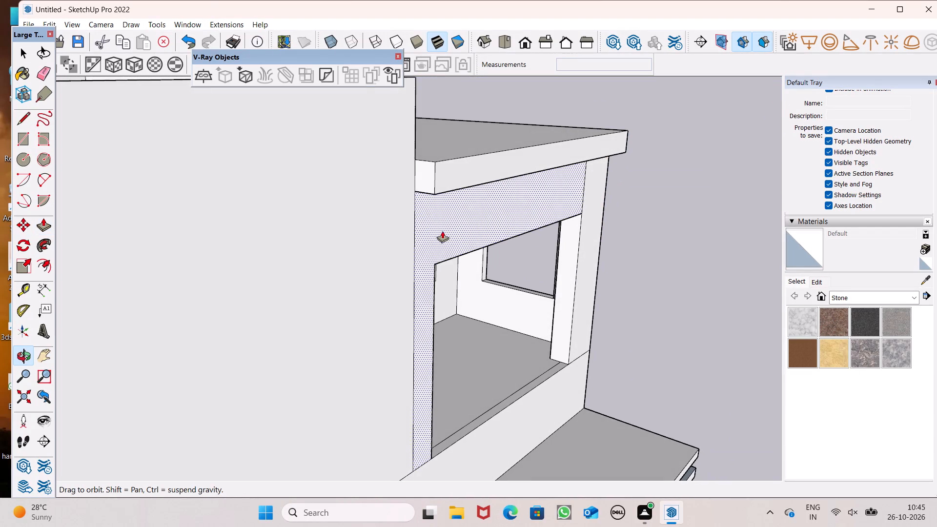
left_click_drag(442, 193, 448, 192)
left_click_drag(432, 185, 404, 201)
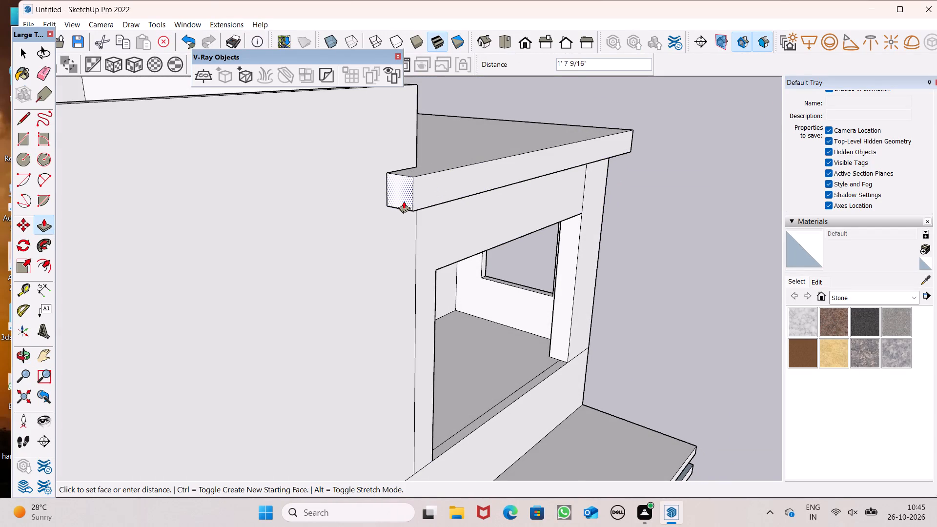
left_click_drag(404, 201, 401, 202)
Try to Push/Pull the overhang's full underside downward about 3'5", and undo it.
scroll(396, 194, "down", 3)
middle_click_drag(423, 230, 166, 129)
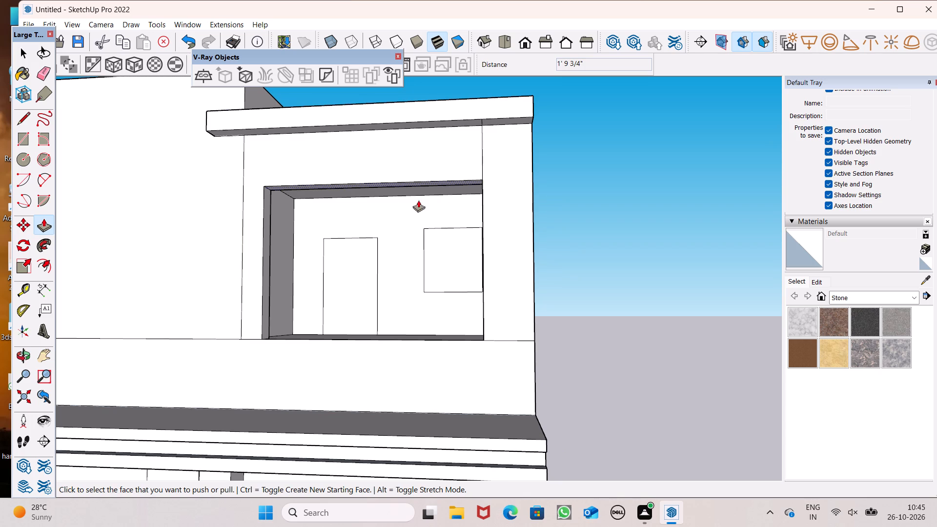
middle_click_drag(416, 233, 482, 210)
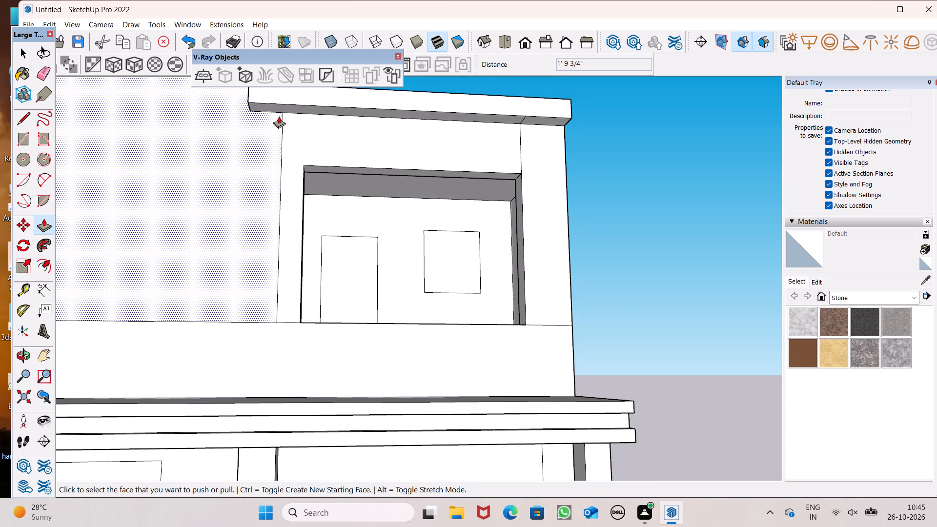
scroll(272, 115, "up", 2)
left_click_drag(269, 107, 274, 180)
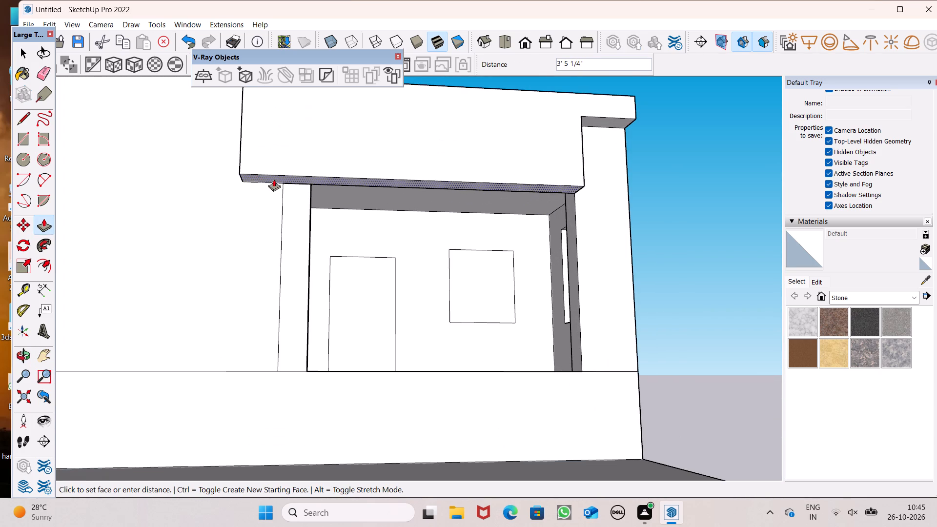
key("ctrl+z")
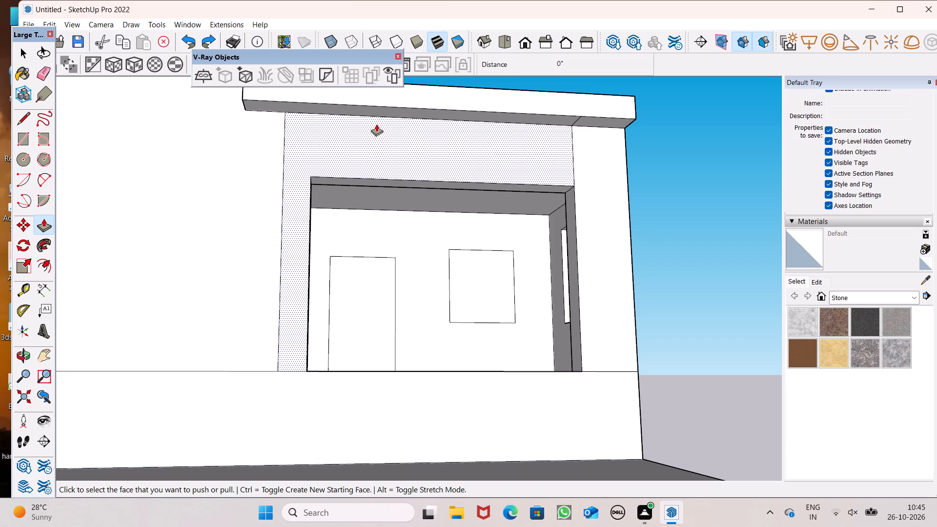
Draw a 1'2 1/8" line across the overhang's underside, from the top of the wall's vertical line to the front edge.
scroll(488, 180, "down", 2)
middle_click_drag(494, 186, 513, 151)
middle_click_drag(513, 147, 533, 152)
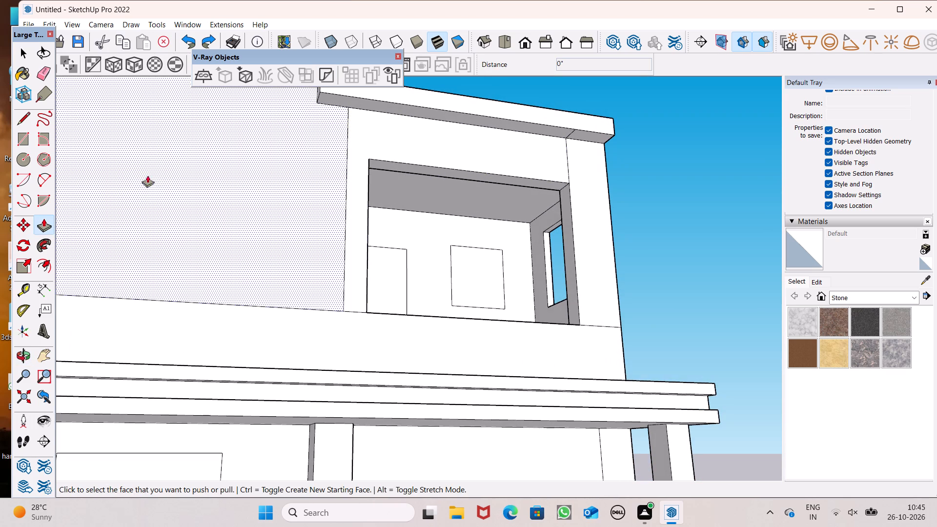
left_click(22, 121)
scroll(322, 100, "up", 3)
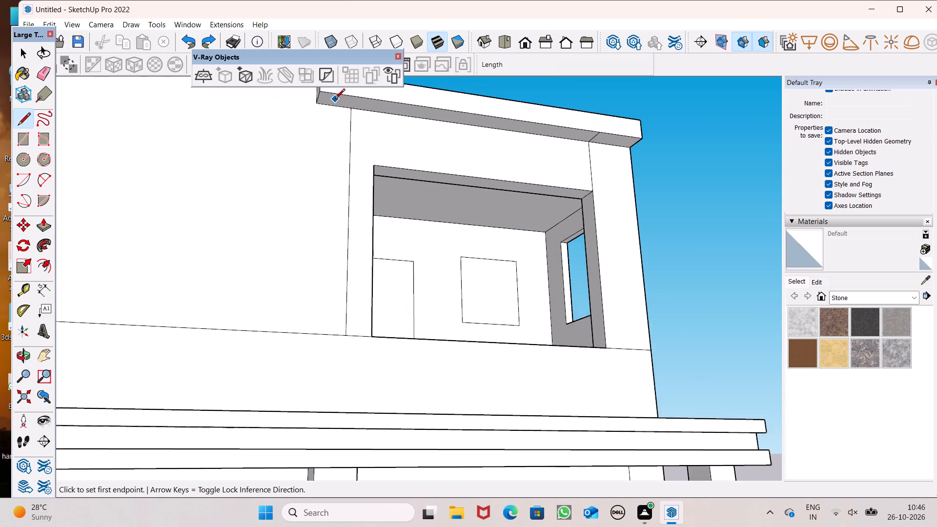
scroll(335, 100, "up", 3)
scroll(375, 160, "up", 1)
scroll(342, 268, "down", 6)
scroll(347, 224, "up", 1)
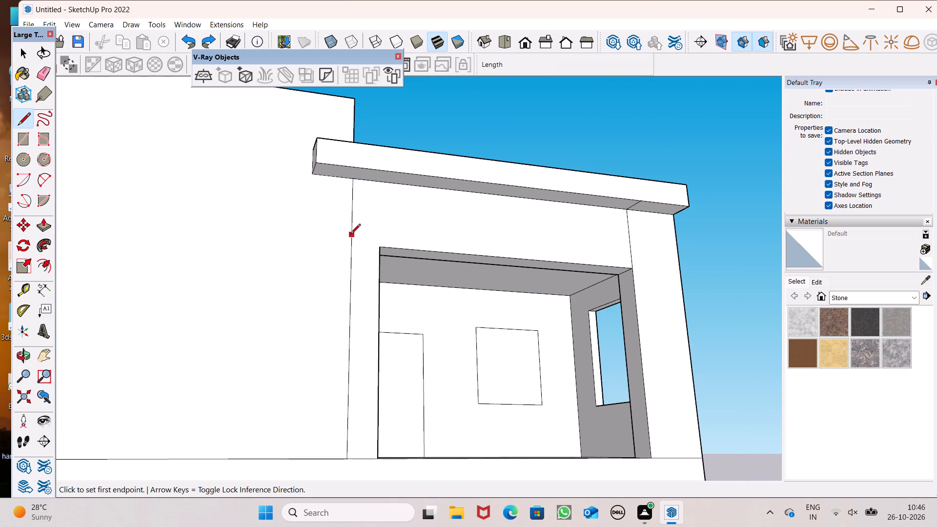
scroll(351, 233, "up", 5)
scroll(354, 158, "down", 1)
scroll(354, 158, "up", 1)
left_click(357, 166)
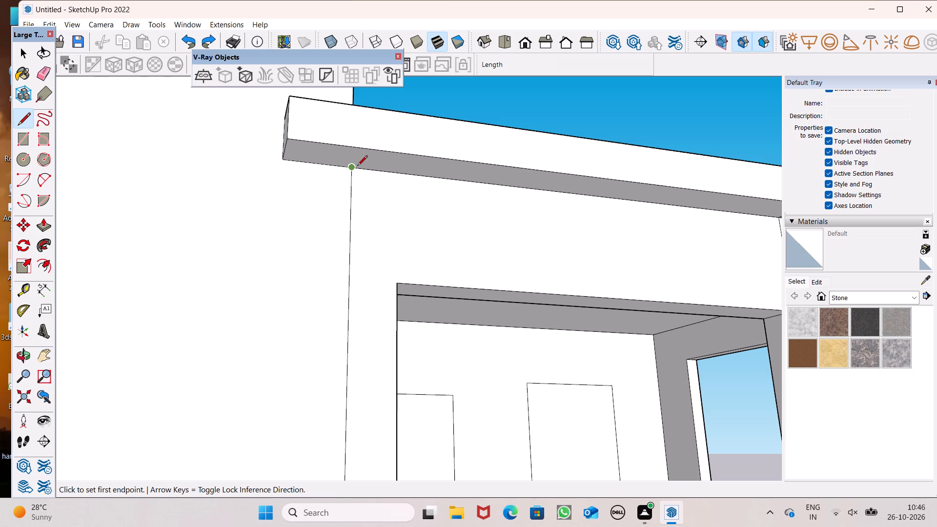
left_click(357, 147)
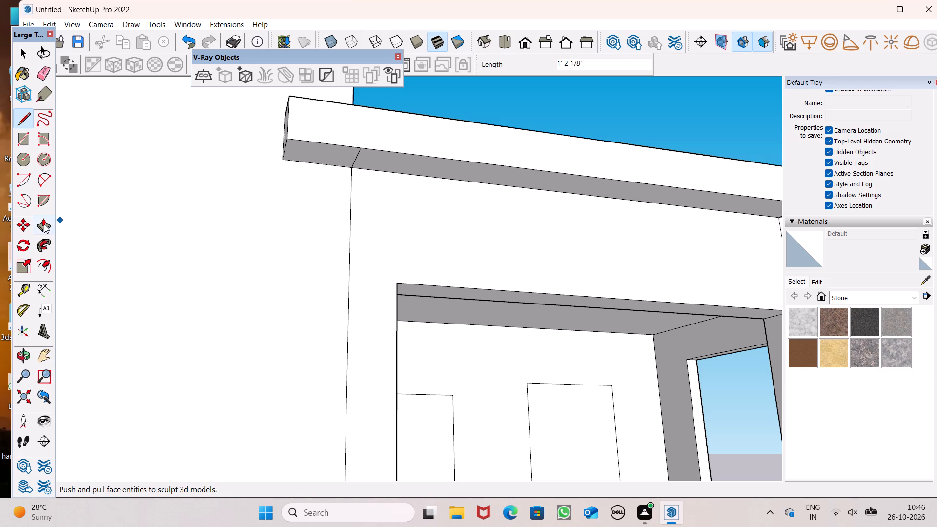
Push/Pull the divided end portion of the overhang's underside down about 6'11" to form a vertical strip.
left_click(44, 224)
left_click_drag(328, 152, 309, 436)
scroll(337, 166, "down", 7)
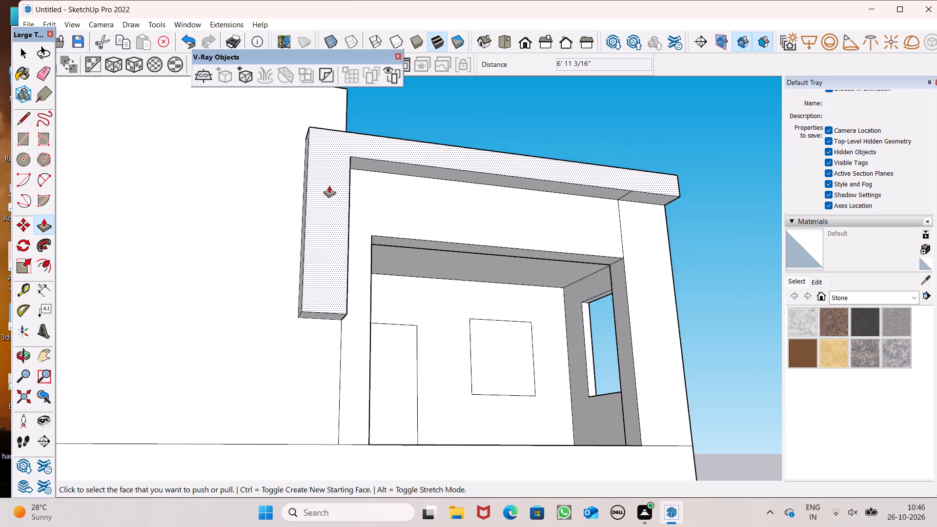
Push/Pull the vertical strip's outer side face inward 7" to make it narrower.
scroll(329, 185, "down", 4)
middle_click_drag(311, 250, 268, 423)
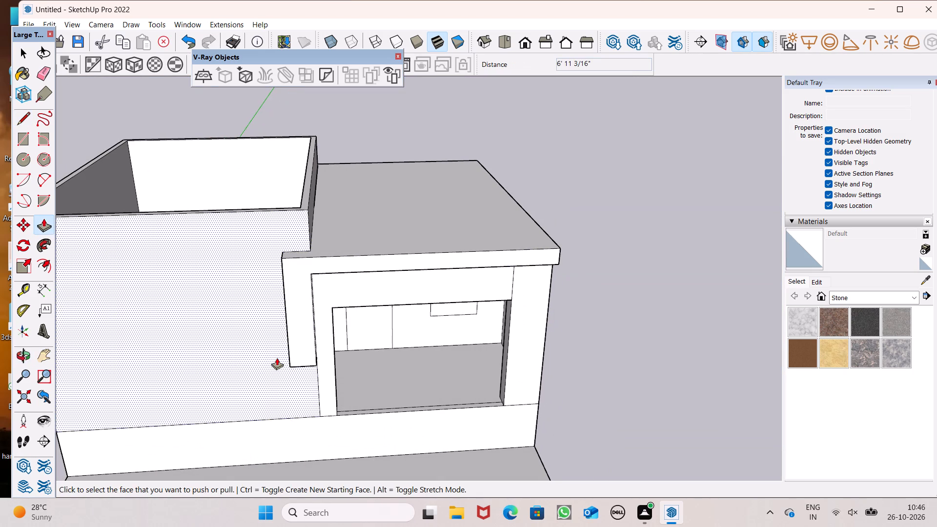
middle_click_drag(294, 384, 480, 411)
scroll(472, 302, "up", 3)
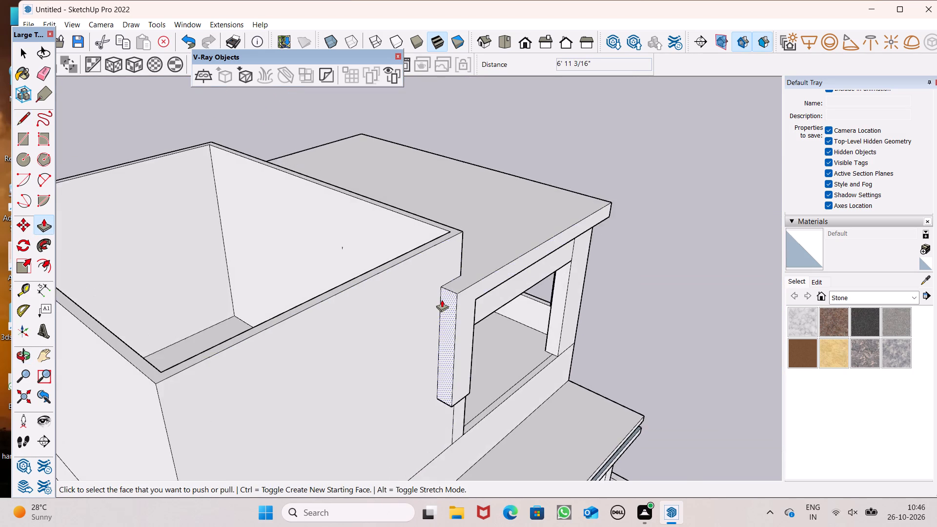
scroll(442, 300, "up", 3)
left_click_drag(452, 309, 466, 308)
scroll(447, 308, "down", 3)
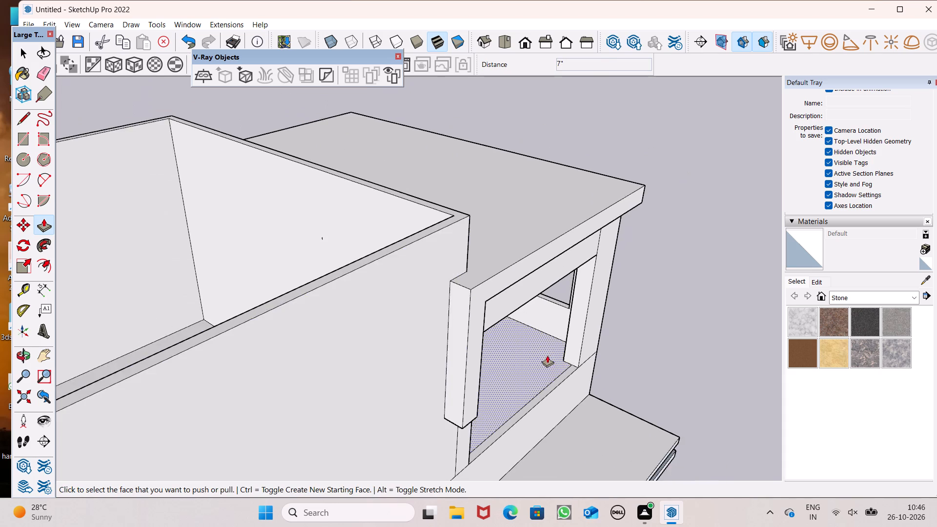
Push/Pull the strip's inner side face, on the terrace side, inward by about 4 3/16".
middle_click_drag(538, 349, 283, 311)
scroll(221, 286, "up", 5)
left_click_drag(223, 285, 219, 285)
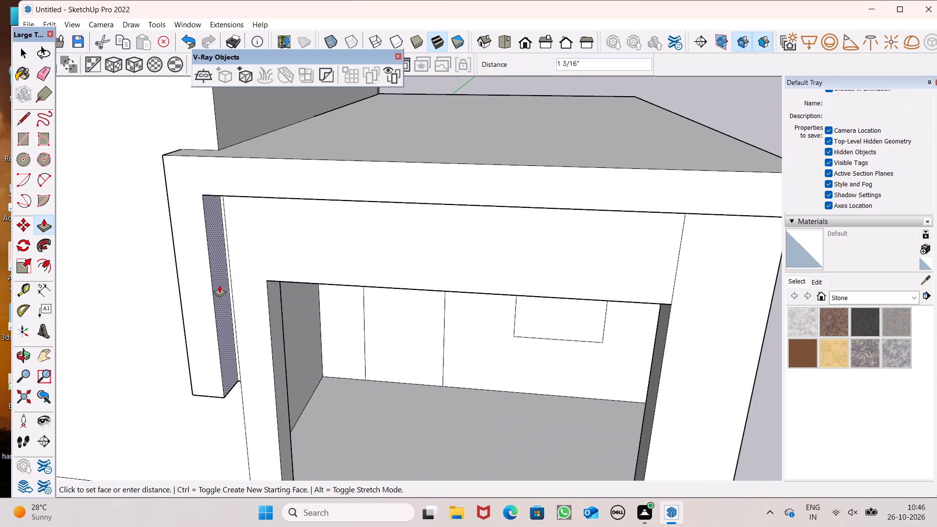
left_click_drag(219, 285, 212, 286)
Widen the strip by pulling its outer side face outward about 5 11/16", and trim it back about 2 5/8".
scroll(232, 282, "down", 2)
middle_click_drag(228, 317, 314, 278)
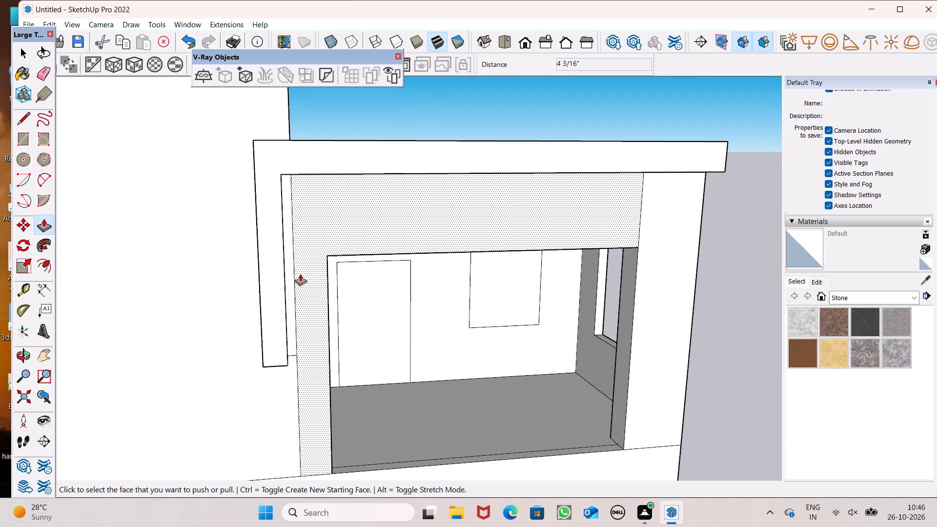
scroll(296, 276, "down", 2)
middle_click_drag(294, 347, 406, 368)
scroll(294, 347, "up", 1)
left_click_drag(409, 358, 398, 365)
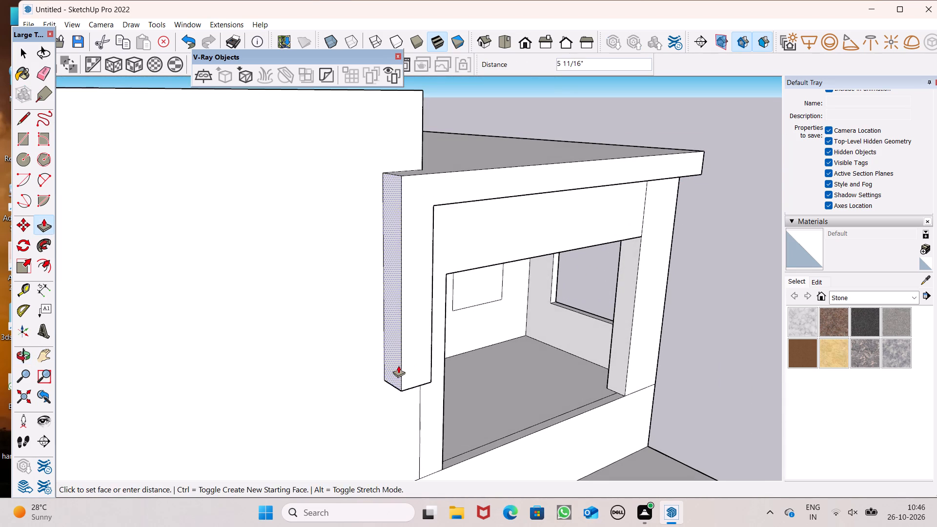
left_click_drag(398, 365, 397, 365)
double_click(397, 365)
left_click_drag(401, 363, 406, 362)
Push/Pull the strip's bottom face down past the base line of the terrace opening, ending with a 2'2 3/4" extension.
scroll(347, 284, "down", 5)
middle_click_drag(414, 363, 289, 318)
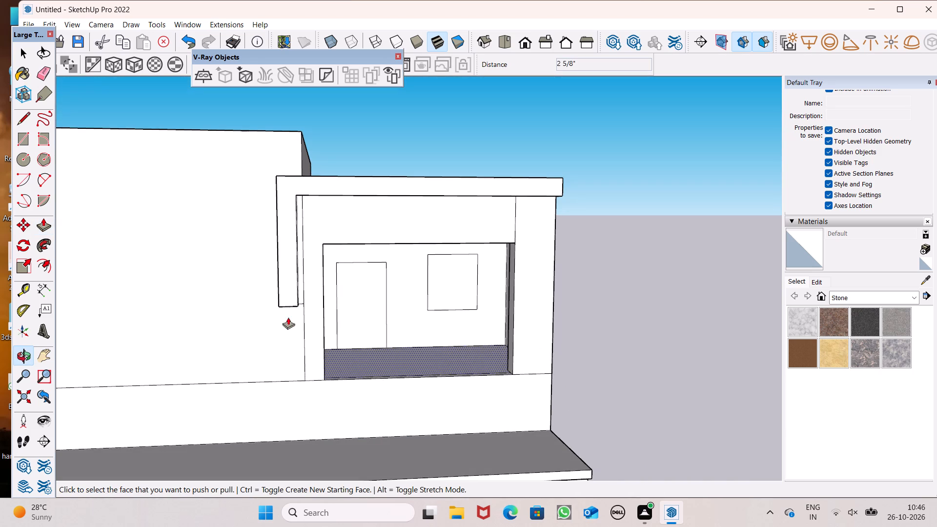
scroll(370, 347, "up", 1)
middle_click_drag(370, 347, 370, 336)
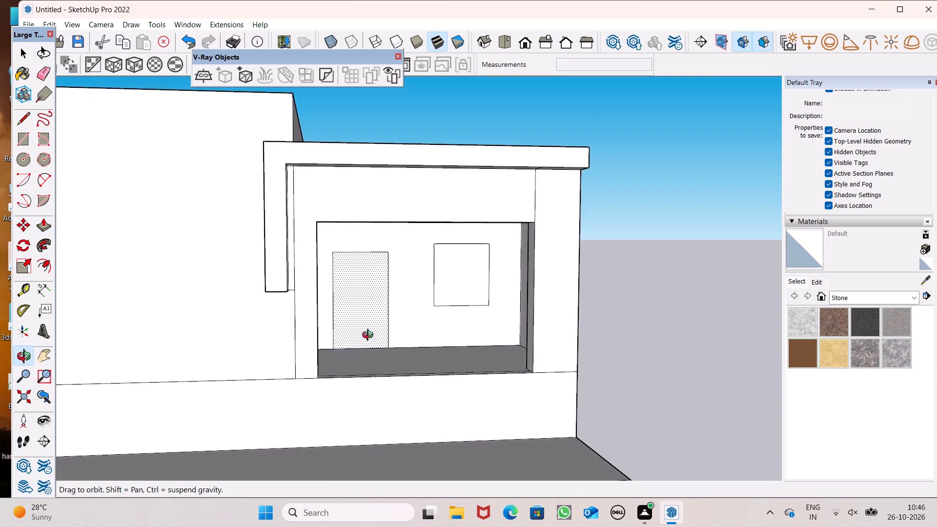
middle_click_drag(370, 336, 352, 310)
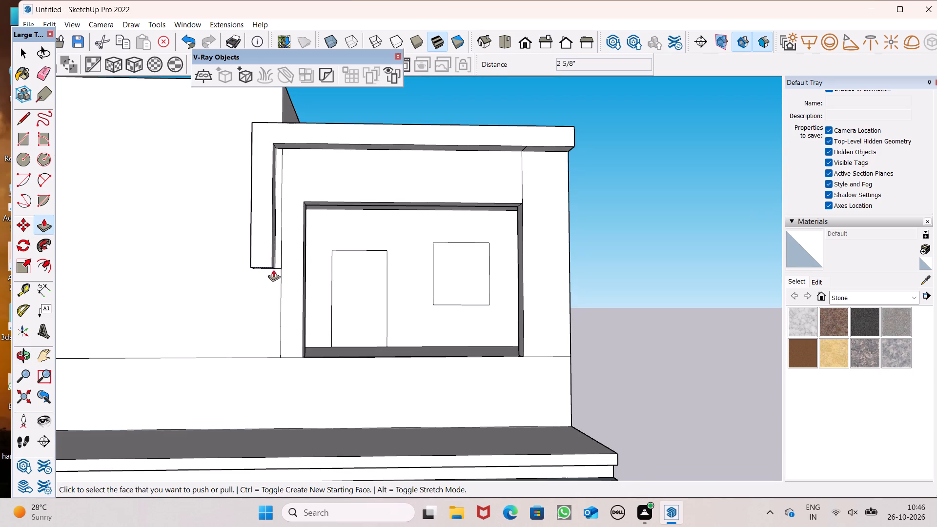
middle_click_drag(278, 262, 305, 177)
scroll(305, 177, "up", 1)
left_click_drag(281, 210, 281, 299)
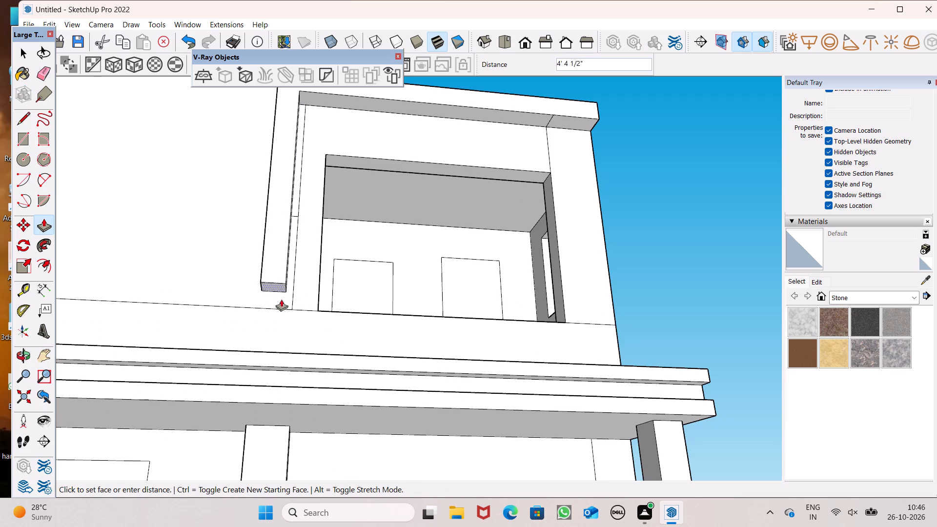
left_click_drag(281, 299, 272, 349)
left_click_drag(277, 304, 275, 349)
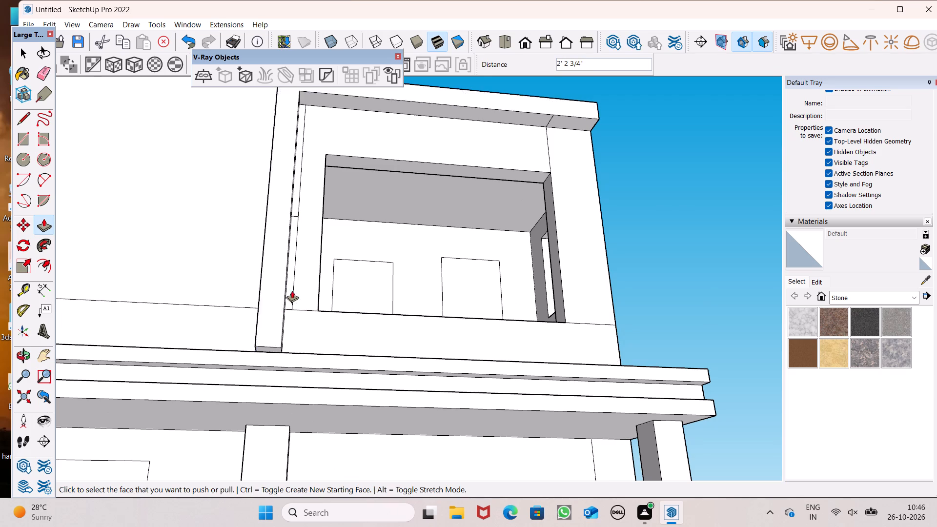
Push/Pull the strip's bottom face down another 1'9 1/4" to meet the projecting ledge below.
scroll(297, 285, "down", 3)
middle_click_drag(298, 320, 279, 369)
scroll(269, 367, "up", 11)
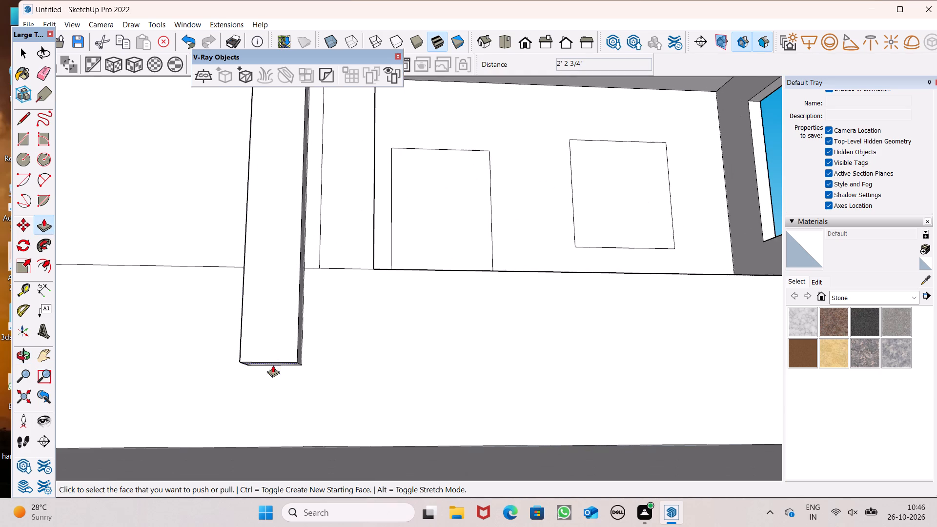
left_click_drag(274, 365, 274, 449)
Examine how the vertical strip's base meets the ledge and how the strip sits on the whole front elevation.
scroll(331, 494, "up", 1)
middle_click_drag(332, 494, 336, 496)
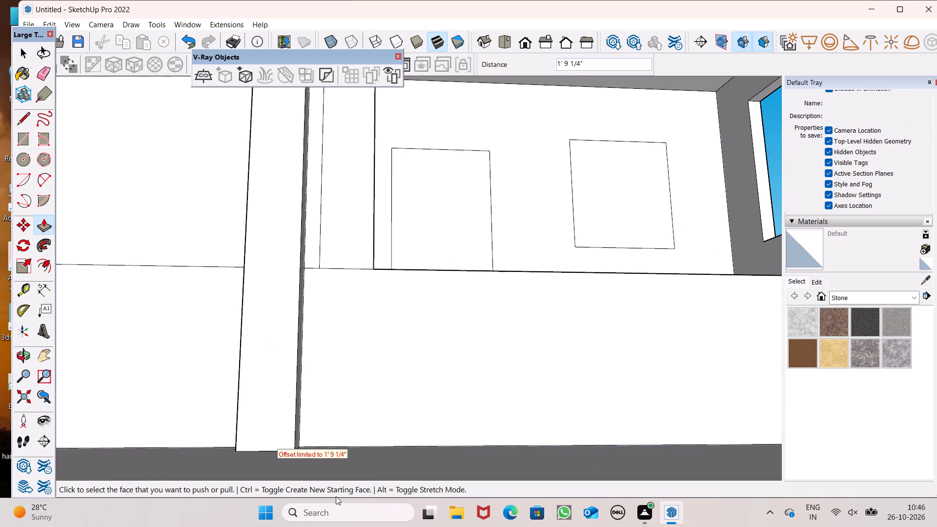
middle_click_drag(336, 496, 182, 491)
scroll(283, 386, "down", 5)
middle_click_drag(357, 446, 141, 433)
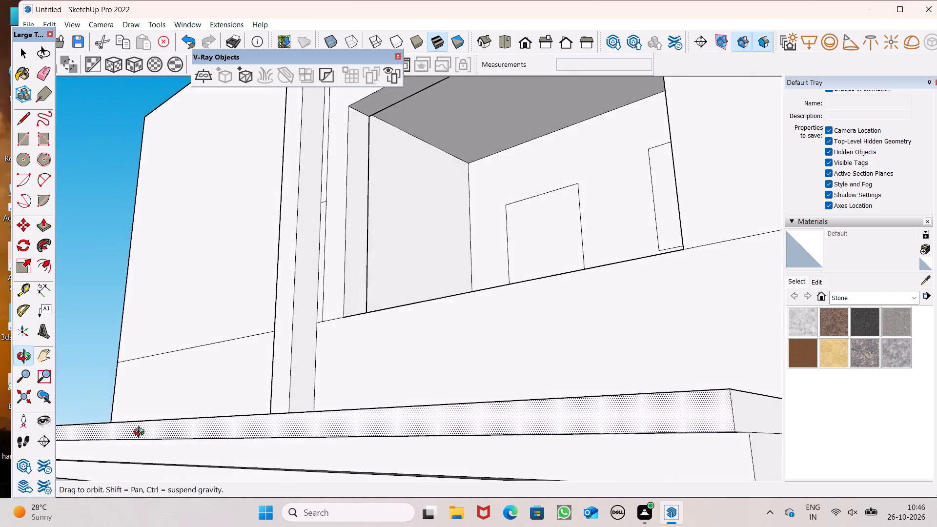
middle_click_drag(141, 433, 279, 498)
scroll(290, 447, "up", 9)
middle_click_drag(314, 439, 366, 390)
scroll(366, 390, "up", 1)
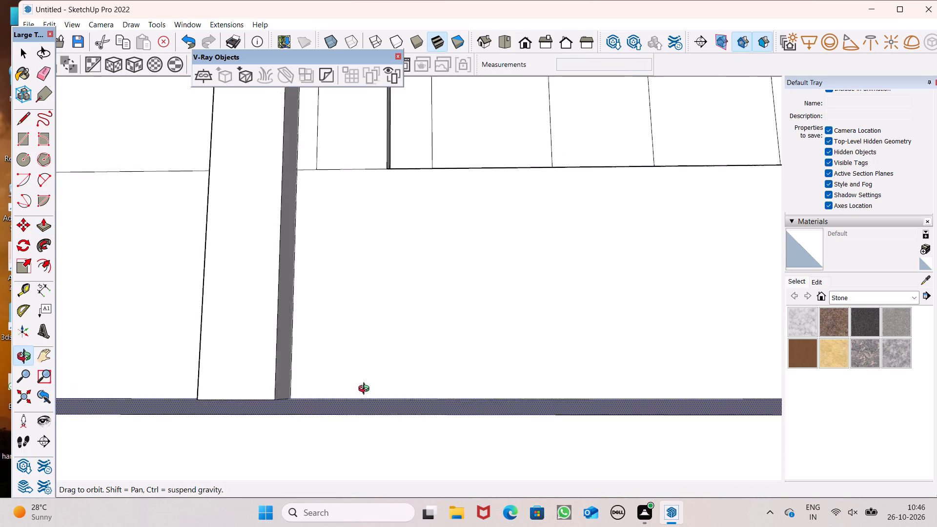
middle_click_drag(366, 390, 390, 463)
scroll(261, 418, "down", 7)
scroll(251, 464, "down", 4)
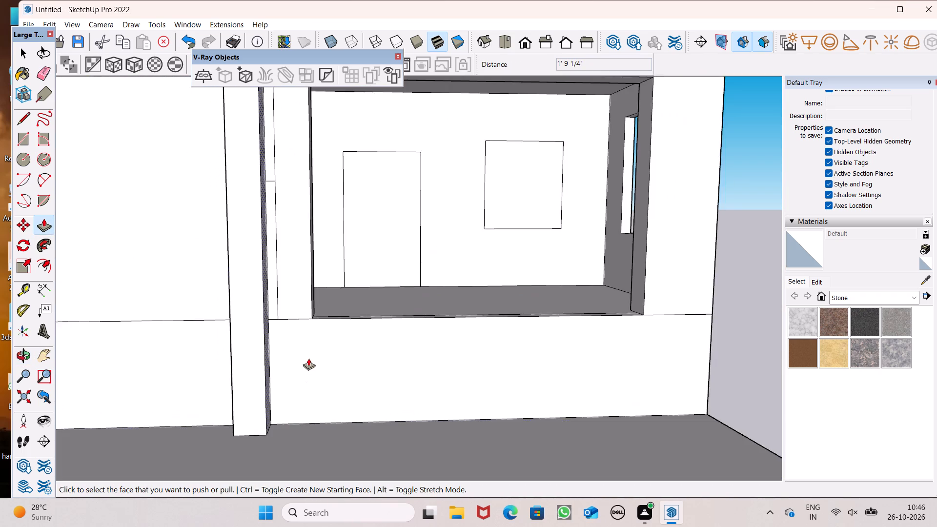
scroll(309, 358, "down", 15)
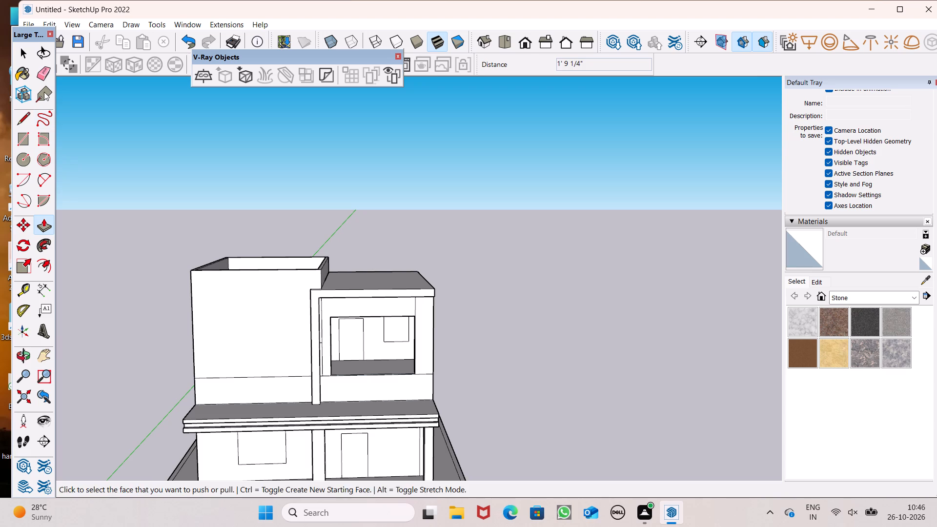
Erase the leftover short horizontal line and the long vertical line on the wall beside the vertical strip.
left_click(44, 78)
scroll(324, 401, "up", 6)
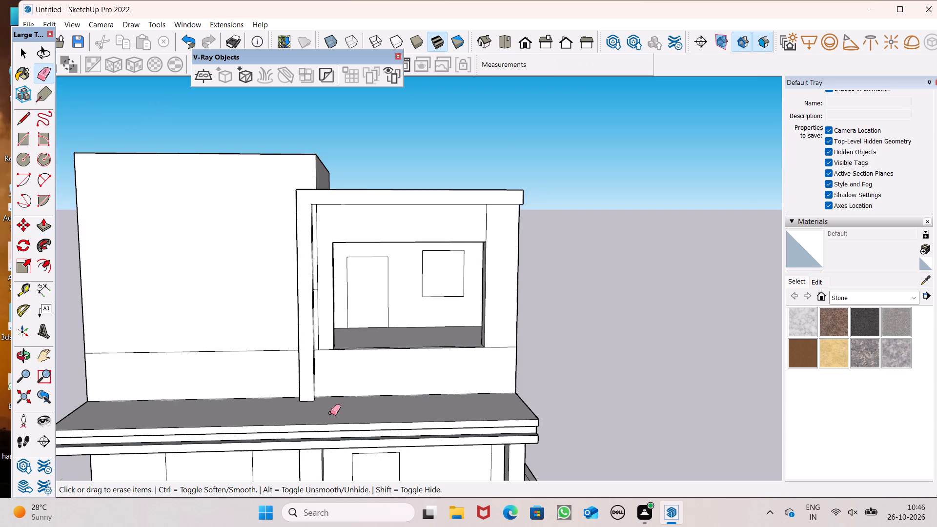
scroll(337, 280, "up", 7)
scroll(293, 284, "up", 6)
scroll(270, 324, "up", 5)
left_click_drag(276, 318, 279, 323)
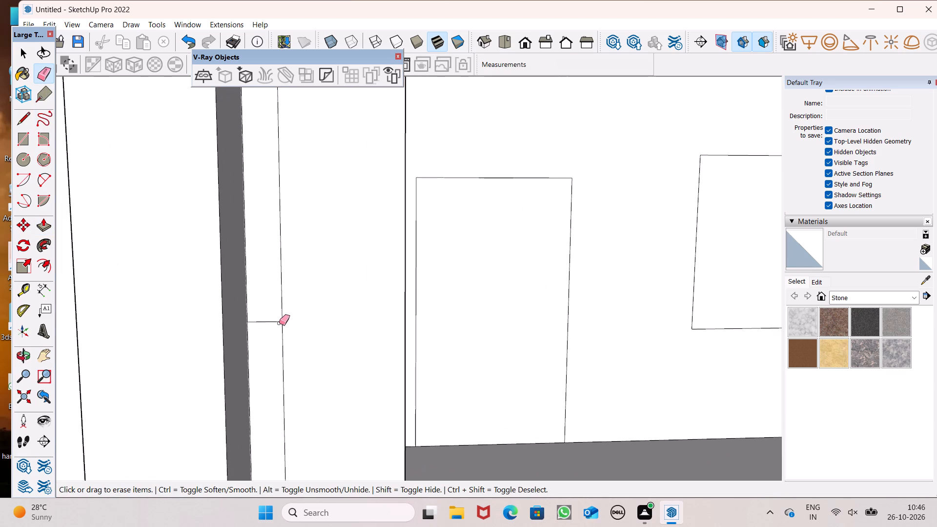
left_click_drag(279, 323, 276, 312)
left_click_drag(277, 310, 269, 324)
left_click_drag(289, 313, 282, 322)
scroll(261, 362, "down", 9)
scroll(284, 407, "down", 8)
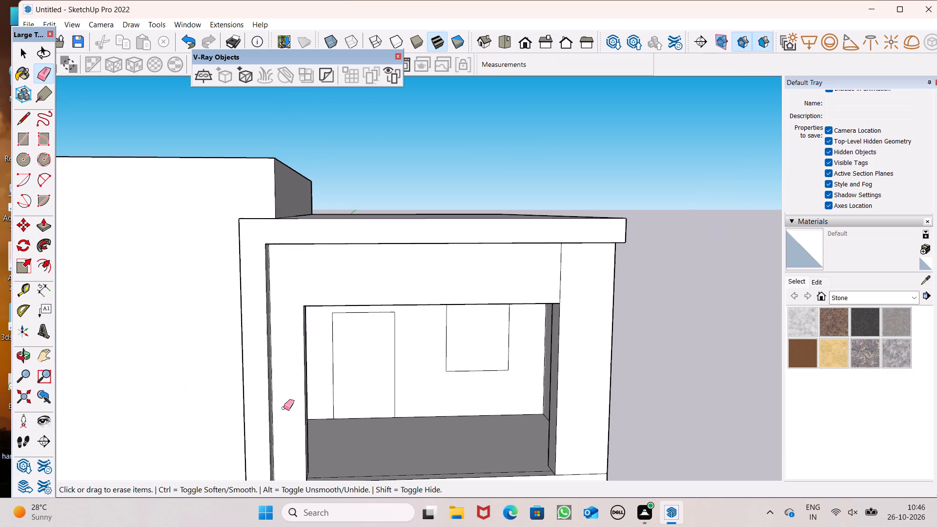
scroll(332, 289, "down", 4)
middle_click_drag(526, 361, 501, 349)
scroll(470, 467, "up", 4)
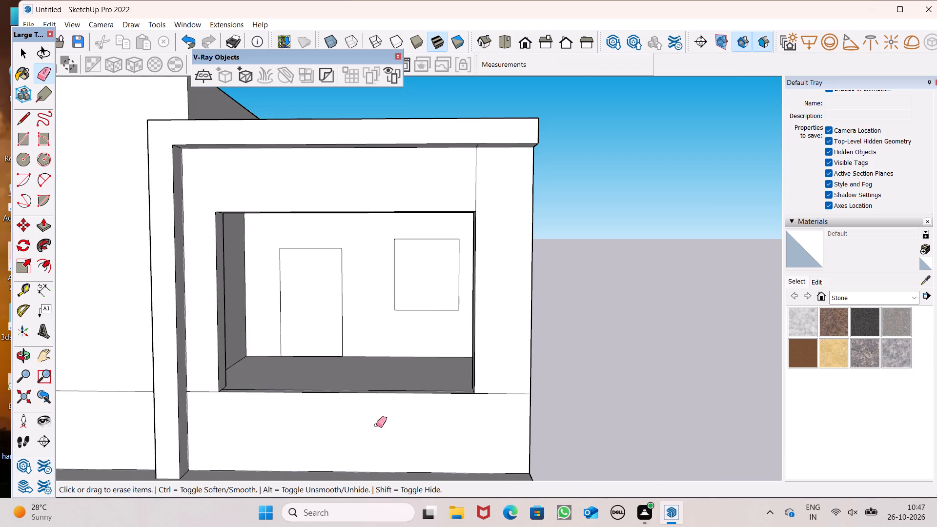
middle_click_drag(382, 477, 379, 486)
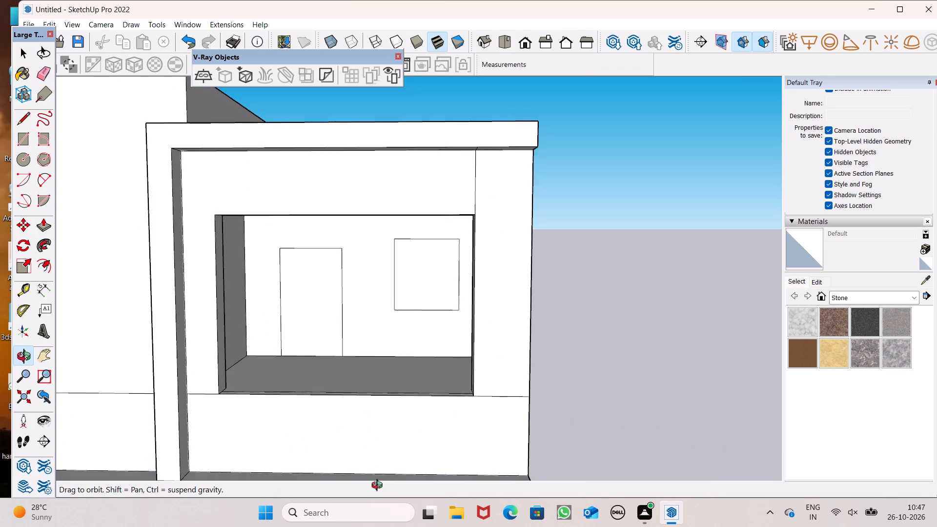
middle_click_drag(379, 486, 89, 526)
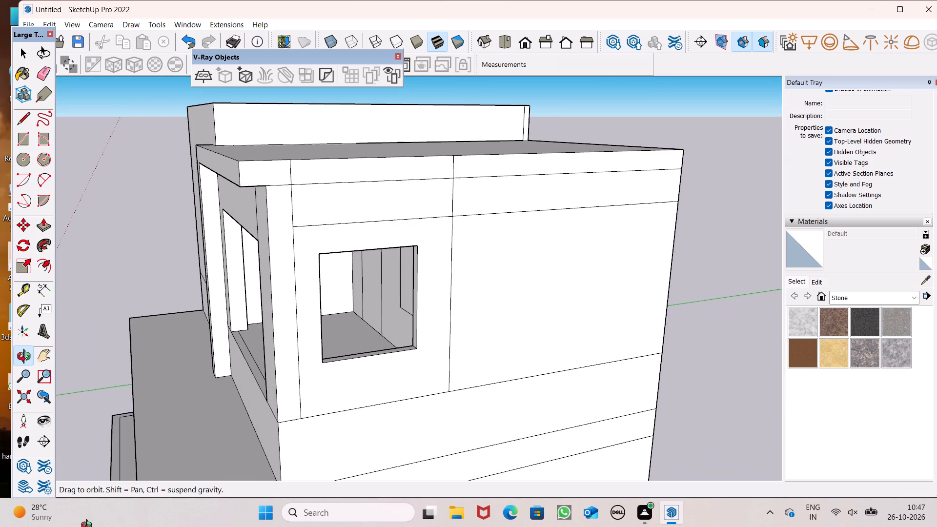
Push/Pull the first-floor side wall panel around the window inward through the wall to make one full opening.
middle_click_drag(89, 526, 114, 525)
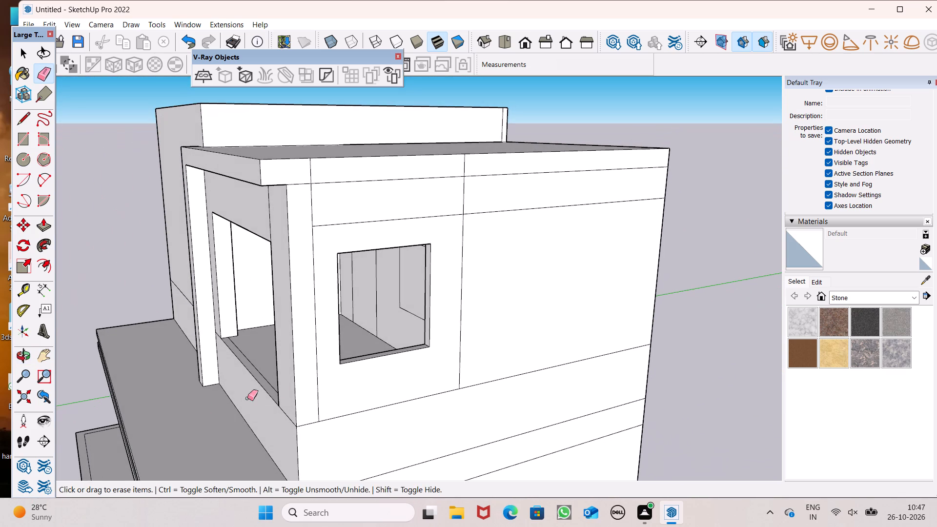
middle_click_drag(311, 396, 431, 427)
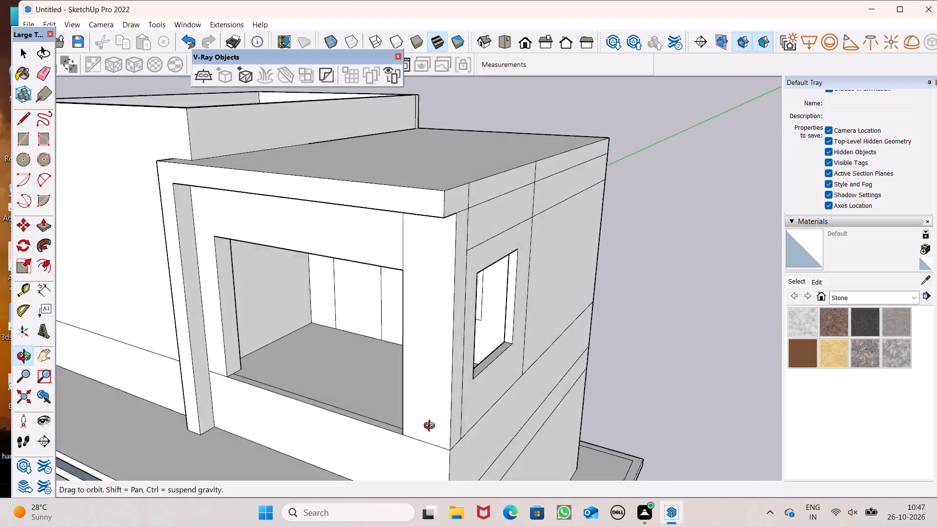
middle_click_drag(431, 427, 199, 464)
left_click(41, 229)
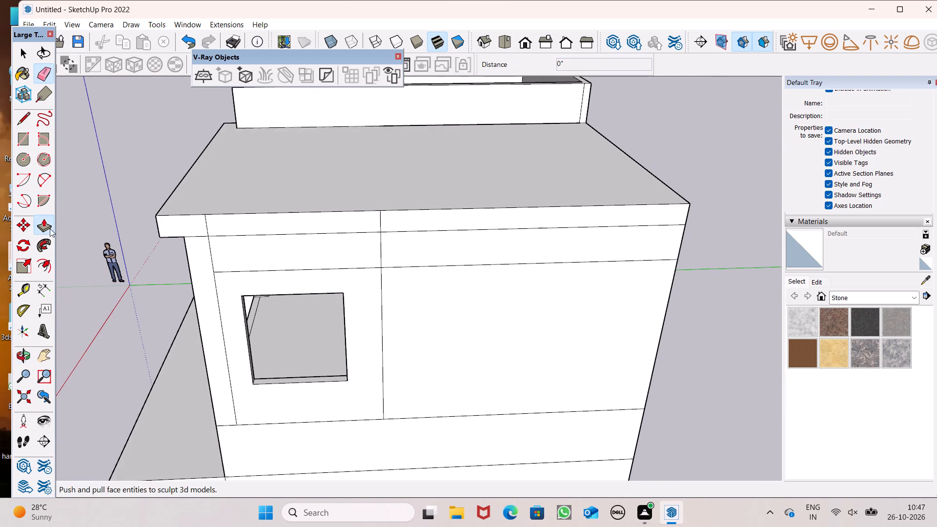
left_click_drag(251, 415, 258, 408)
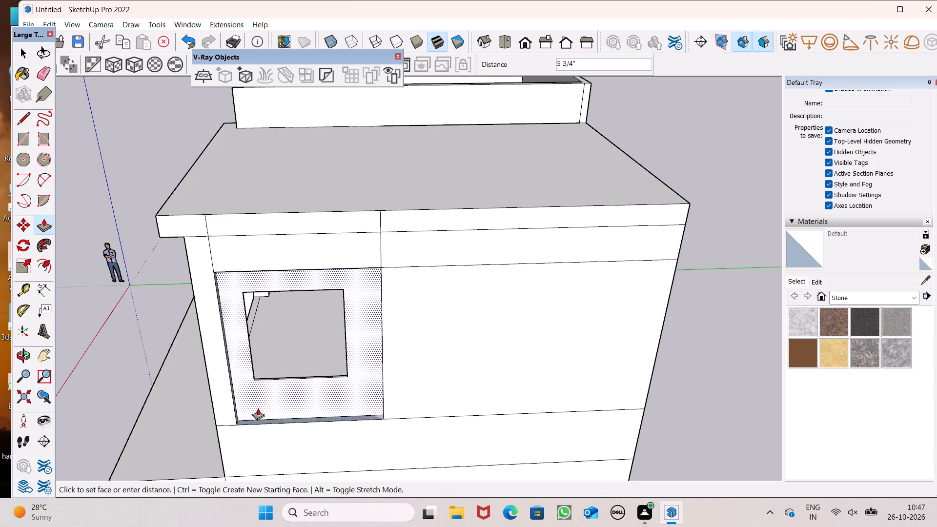
left_click_drag(258, 408, 281, 399)
Thicken the corner pier beside the new side opening by pushing and pulling its narrow faces 10 1/4" and 7 13/16".
scroll(264, 397, "up", 1)
middle_click_drag(264, 396, 140, 429)
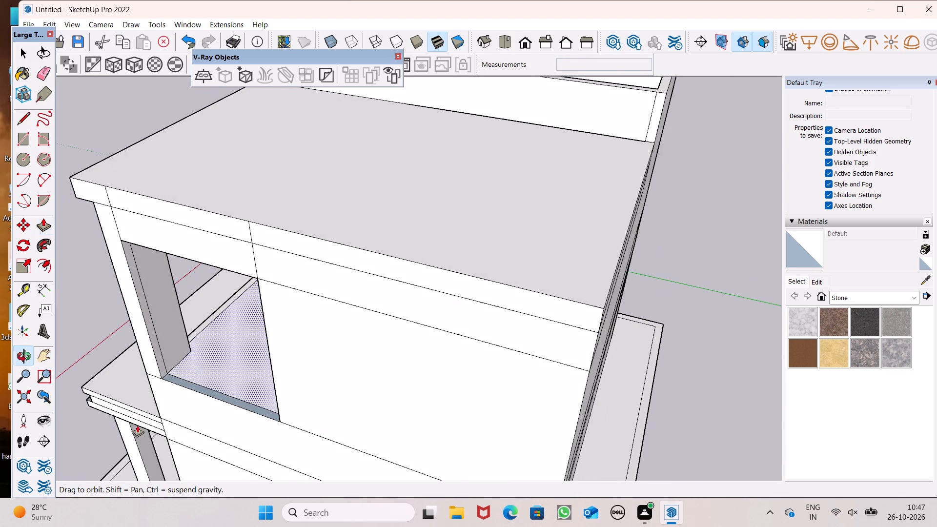
scroll(154, 359, "up", 6)
left_click_drag(180, 340, 198, 350)
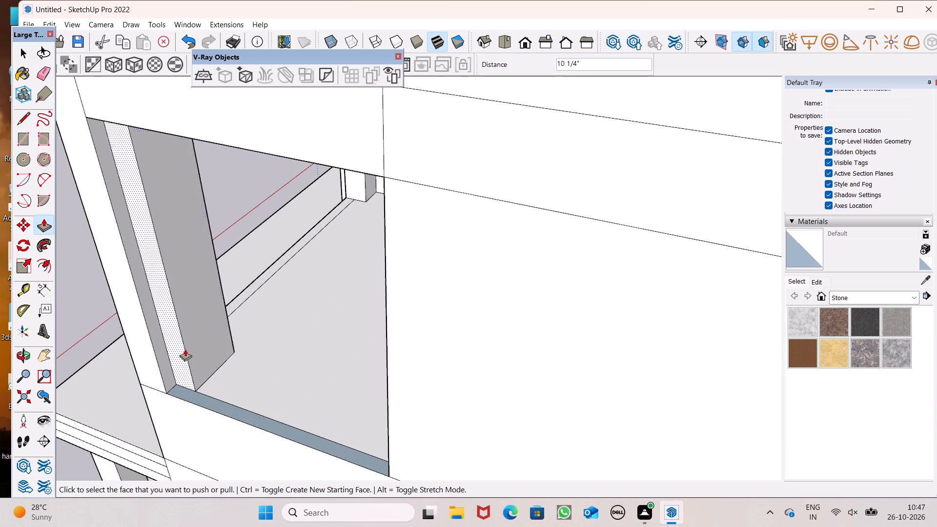
scroll(185, 349, "down", 2)
middle_click_drag(181, 354, 494, 331)
scroll(495, 331, "up", 1)
left_click_drag(451, 420, 468, 414)
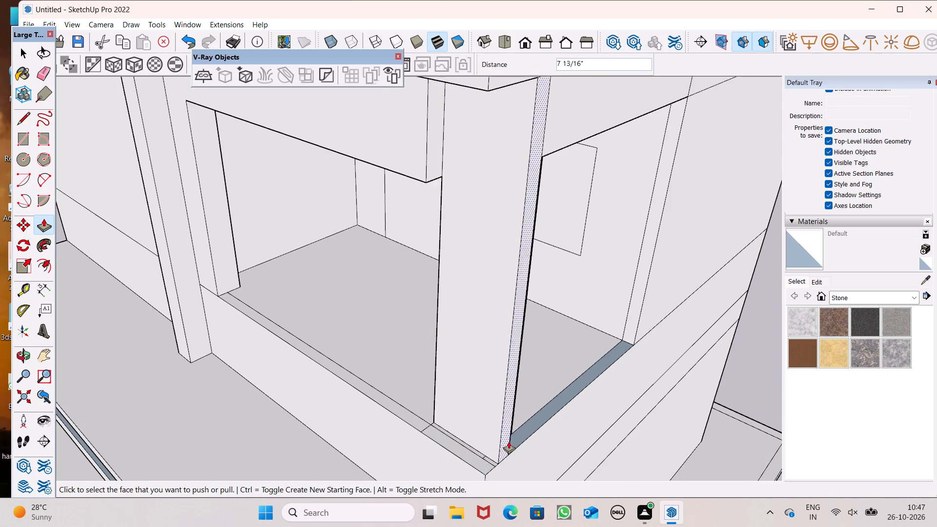
Examine the corner pier and the side opening from several angles, checking how the pier meets the wall and slab.
scroll(510, 409, "down", 2)
middle_click_drag(674, 430, 612, 397)
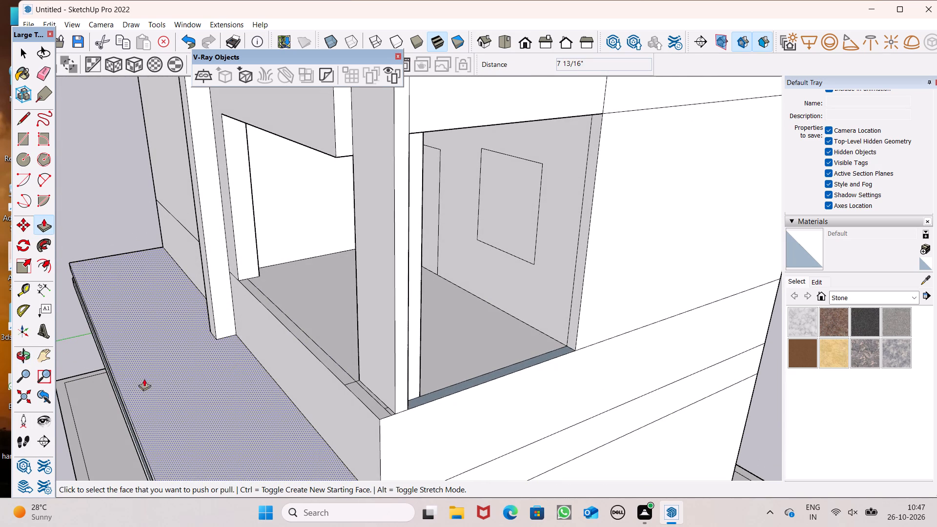
scroll(0, 405, "up", 1)
scroll(367, 300, "down", 4)
middle_click_drag(384, 322, 393, 355)
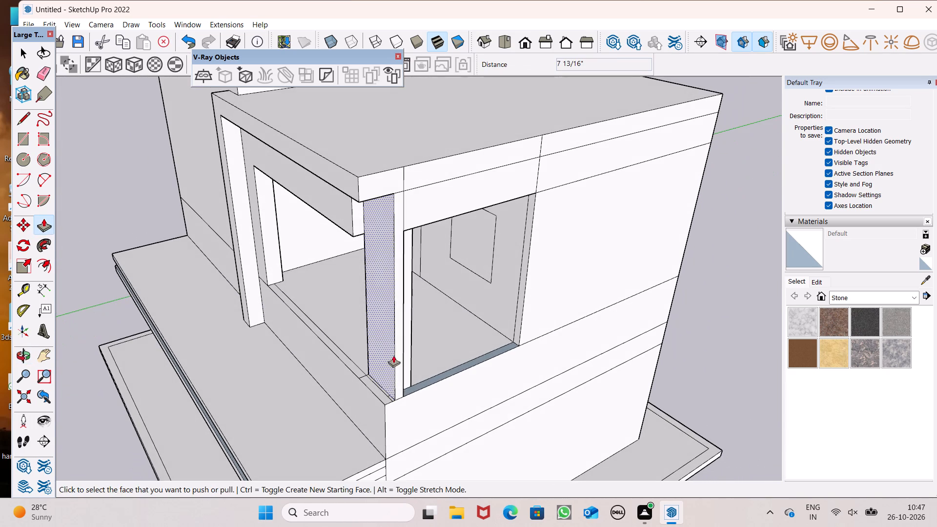
middle_click_drag(423, 354, 472, 380)
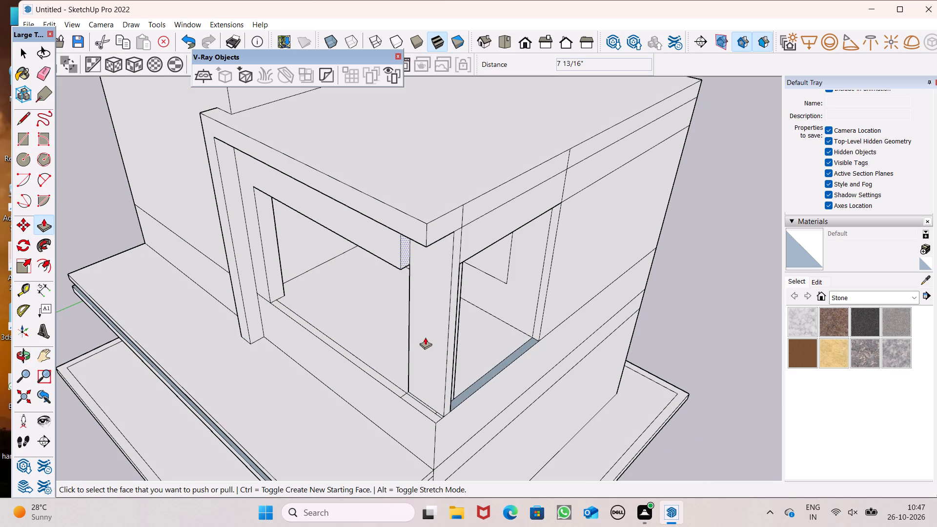
scroll(438, 382, "up", 1)
middle_click_drag(438, 381, 273, 382)
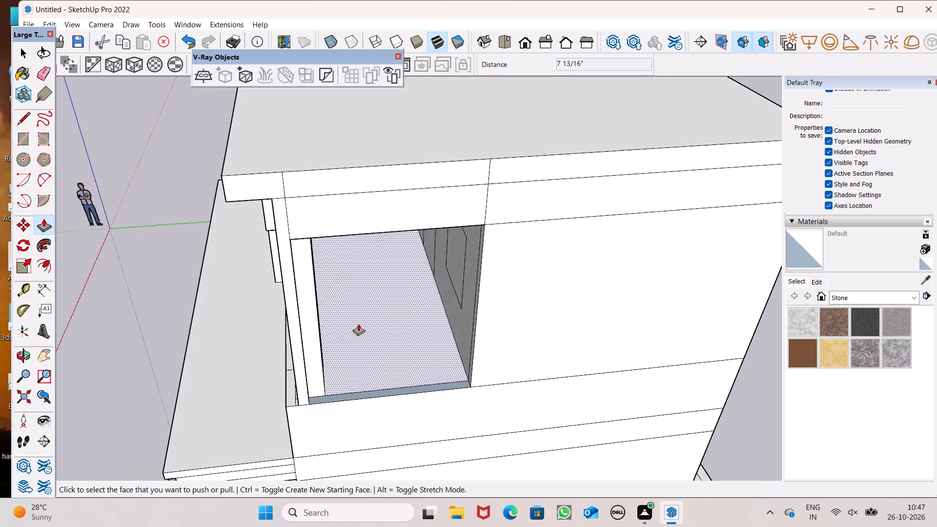
middle_click_drag(337, 262, 323, 211)
scroll(337, 187, "up", 2)
middle_click_drag(337, 187, 301, 188)
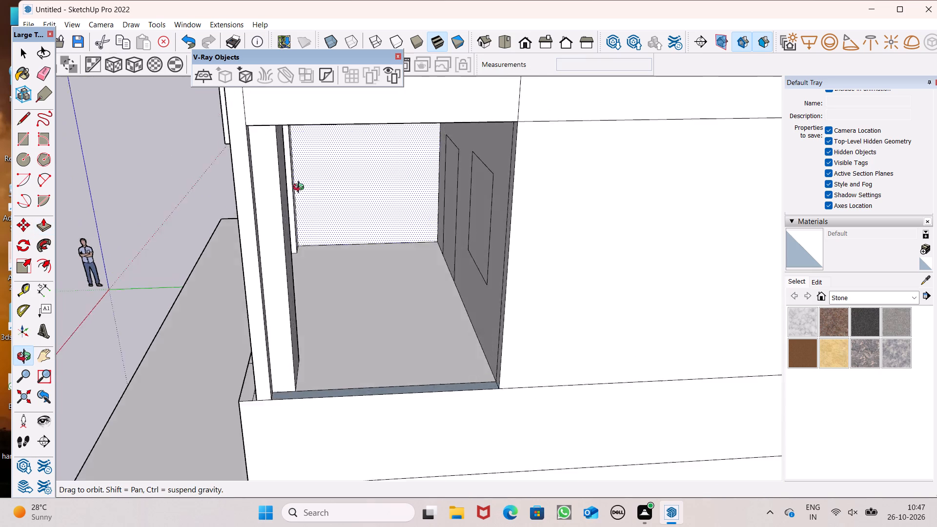
middle_click_drag(301, 188, 368, 203)
scroll(341, 269, "down", 3)
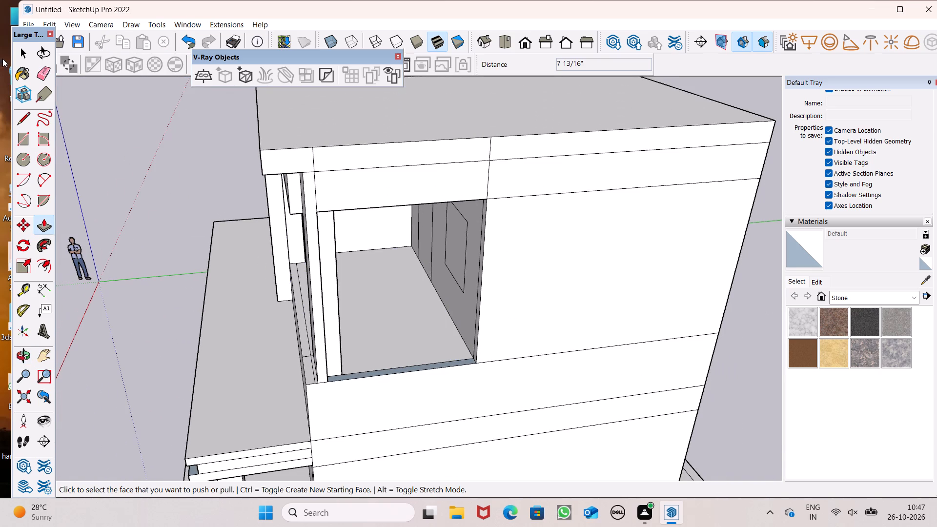
Erase the short vertical line between the roof slab and the side opening's front corner, keeping the opening's top edge.
left_click(34, 70)
left_click_drag(317, 189, 316, 190)
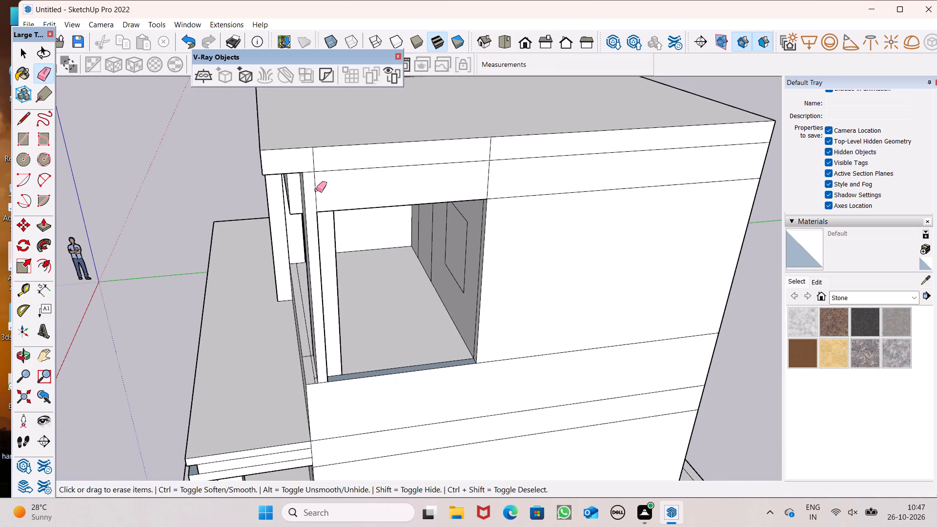
left_click_drag(316, 190, 316, 198)
left_click_drag(326, 210, 323, 218)
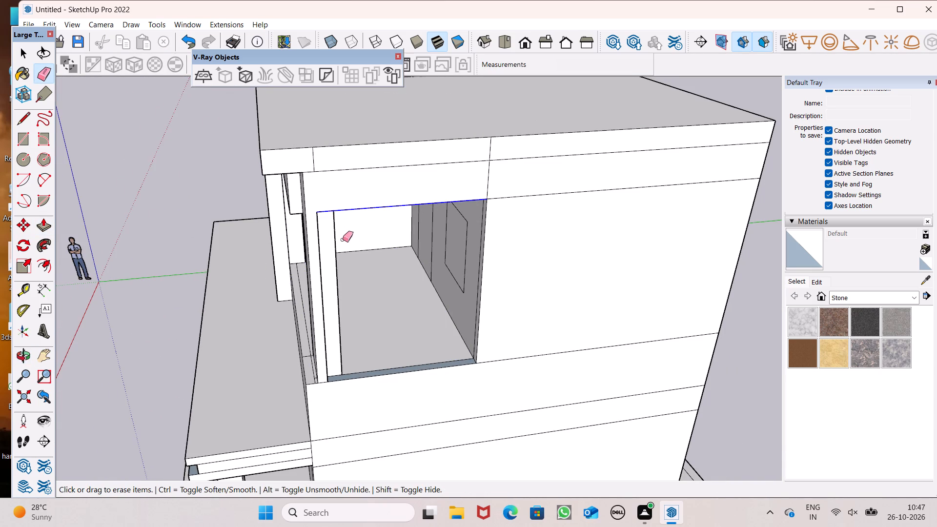
key("ctrl+z")
Push/Pull the corner pier's recessed face out 6" and correct it by 2 9/16" so it sits flush with the side wall.
middle_click_drag(351, 269, 272, 251)
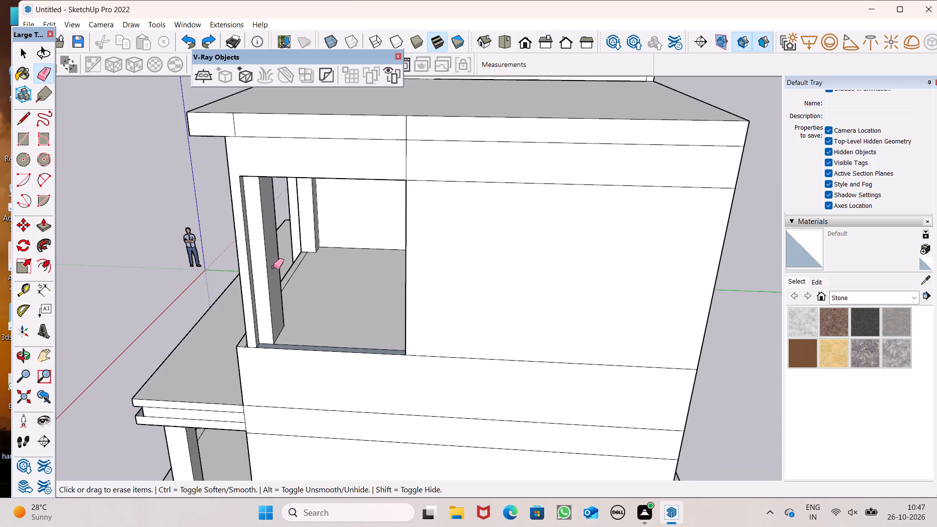
scroll(271, 276, "up", 5)
scroll(341, 266, "down", 3)
middle_click_drag(352, 278, 387, 309)
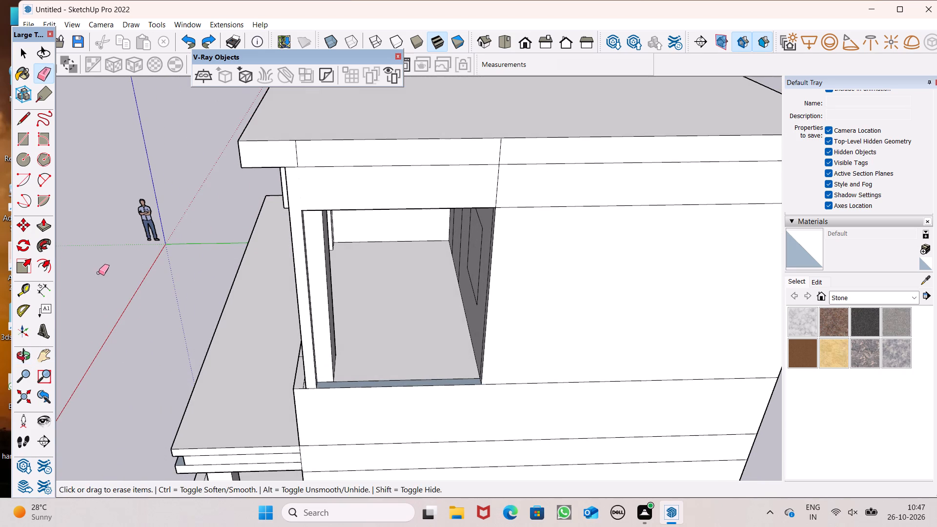
left_click(41, 220)
scroll(355, 309, "up", 1)
middle_click_drag(354, 309, 334, 324)
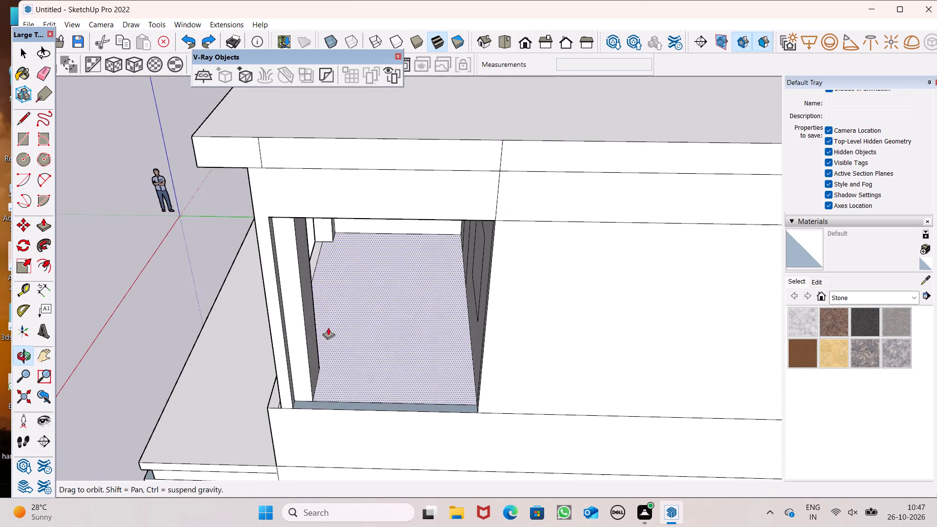
left_click_drag(299, 379, 287, 386)
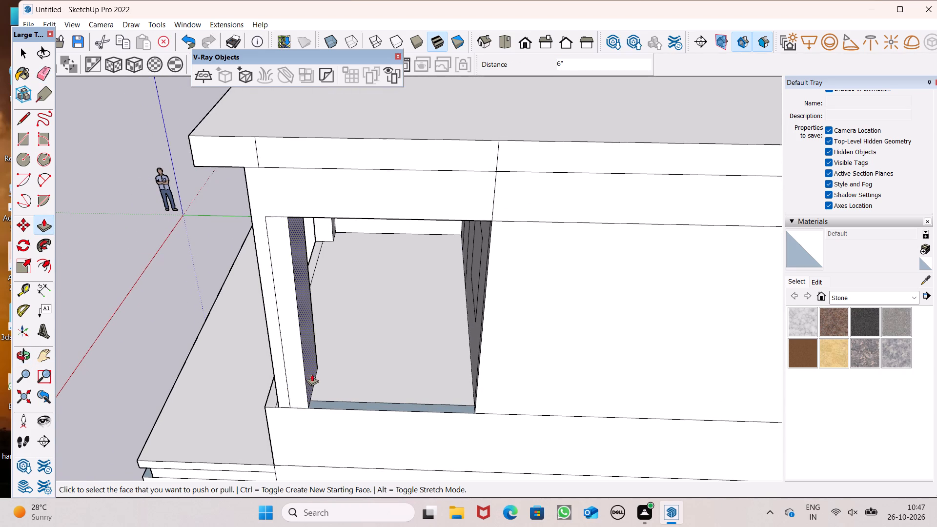
left_click_drag(305, 379, 309, 383)
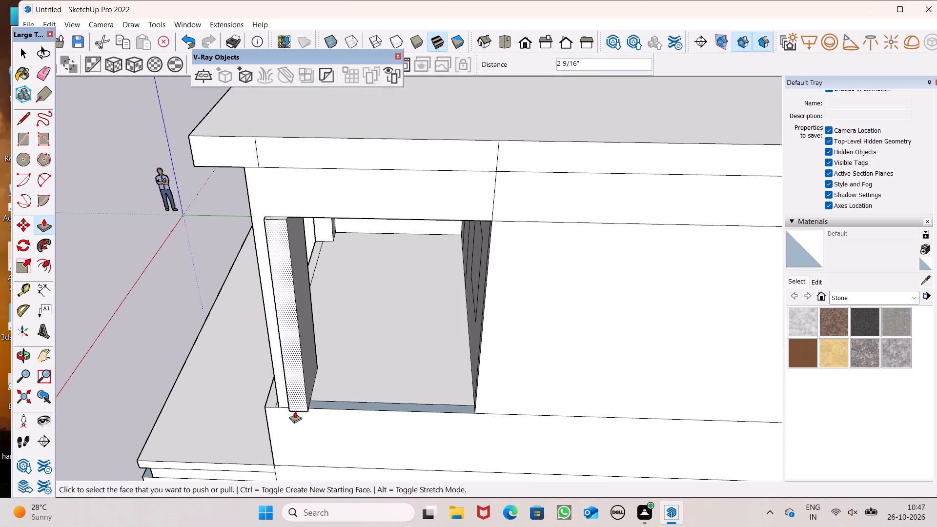
left_click_drag(291, 399, 283, 396)
Erase the long vertical line on the corner pier's side face and the leftover short edge at its top.
middle_click_drag(326, 317, 363, 248)
scroll(363, 248, "up", 1)
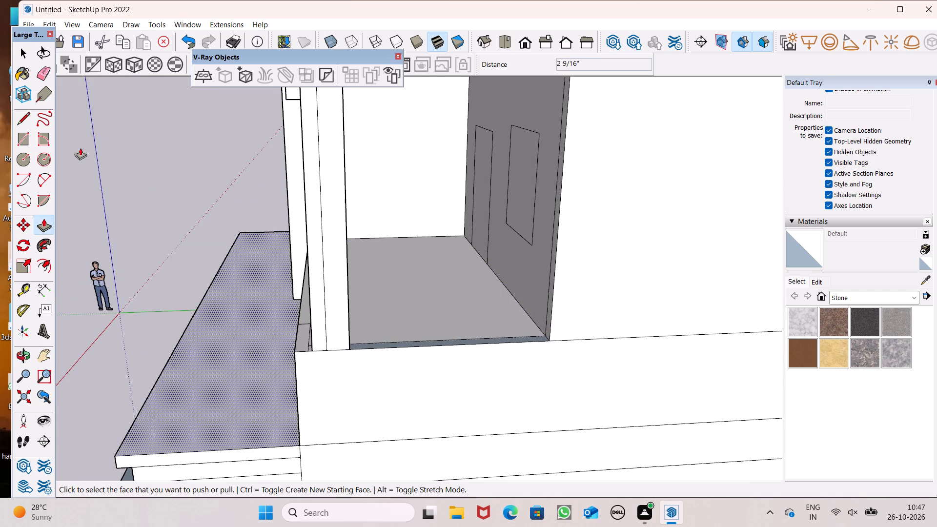
left_click(35, 76)
scroll(168, 180, "down", 3)
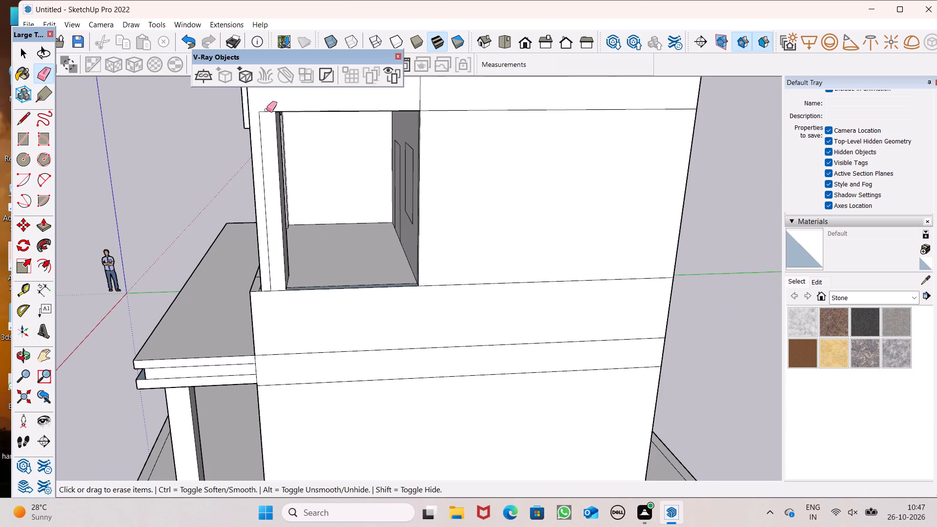
scroll(257, 174, "down", 4)
scroll(273, 123, "up", 8)
left_click_drag(245, 178, 238, 186)
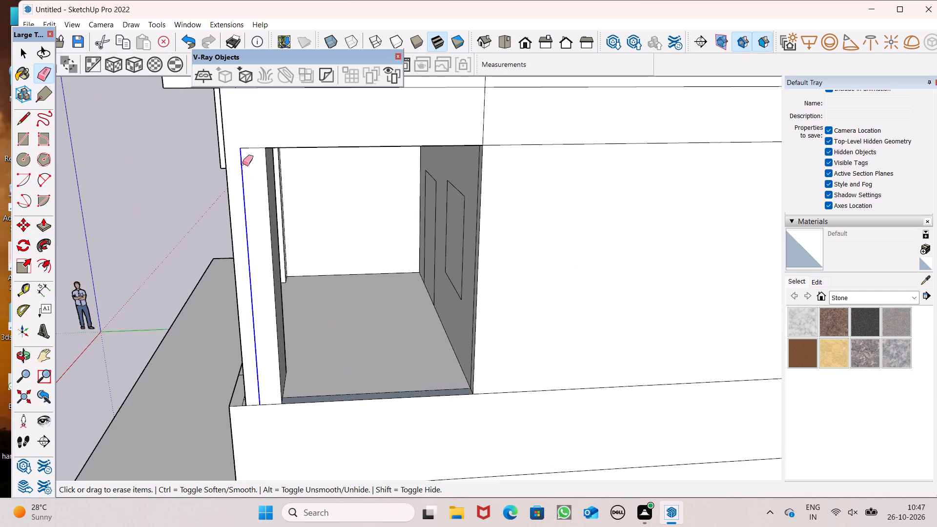
left_click_drag(246, 145, 245, 156)
Push/Pull the corner pier's inner face at the front terrace opening by 5 5/16" to slim the pier.
scroll(315, 164, "down", 4)
middle_click_drag(374, 246, 569, 256)
scroll(505, 193, "up", 1)
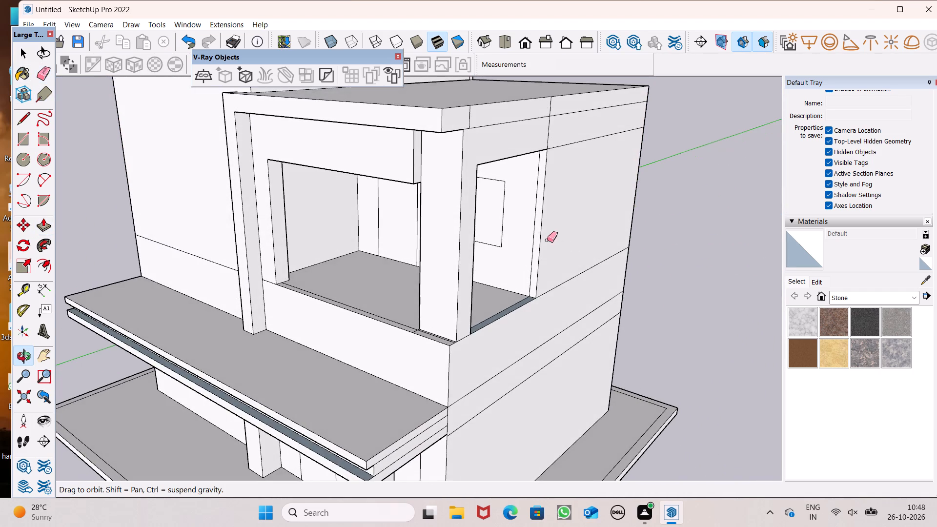
middle_click_drag(526, 251, 736, 283)
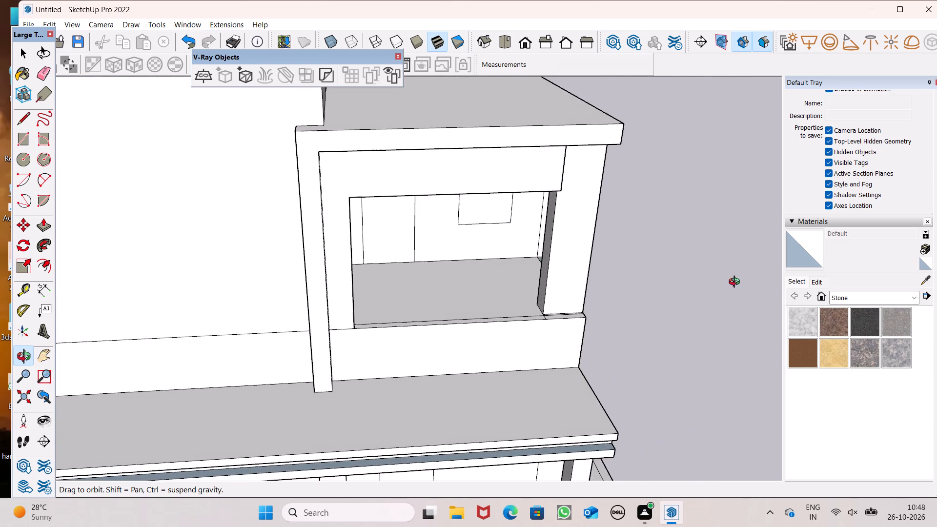
middle_click_drag(736, 283, 746, 279)
left_click_drag(40, 228, 44, 228)
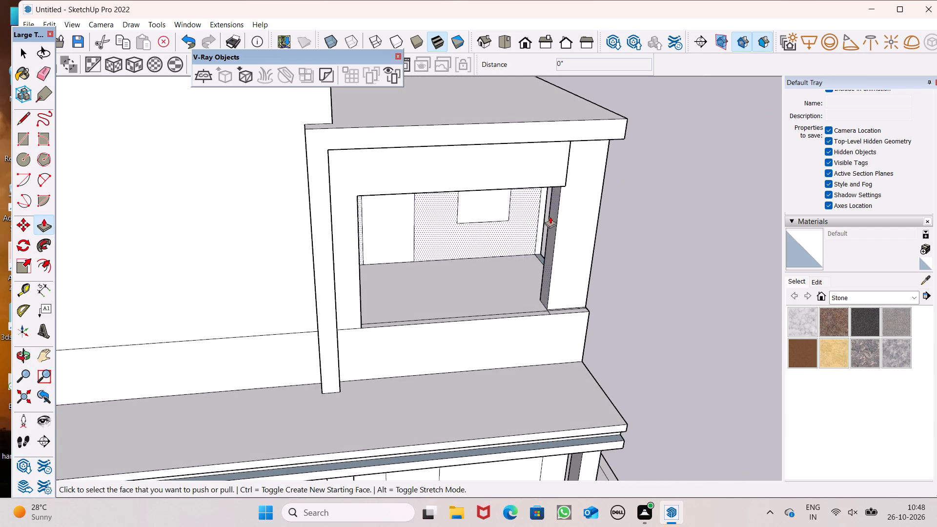
left_click_drag(549, 248, 555, 246)
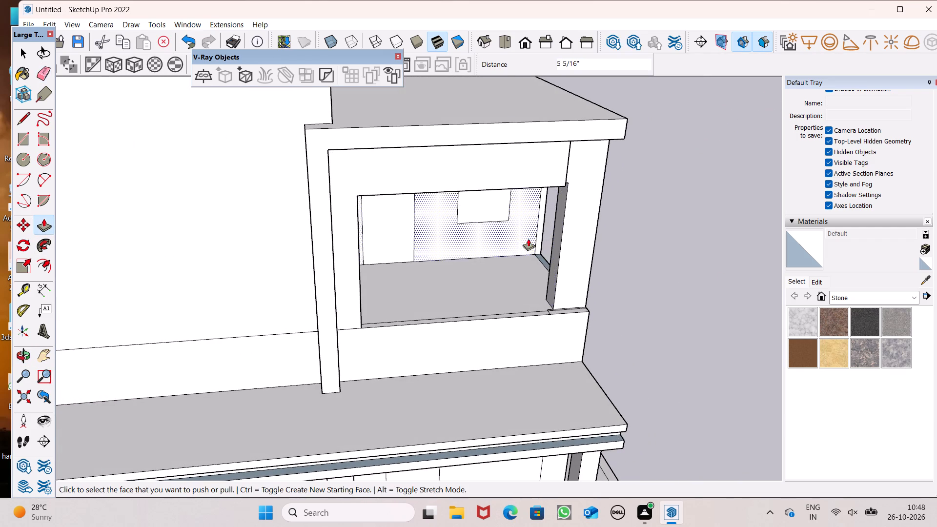
Push/Pull the L-shaped side wall face, formed by the corner pier and the band above the opening, slightly inward.
scroll(526, 241, "down", 2)
middle_click_drag(542, 282, 233, 284)
scroll(233, 284, "up", 1)
scroll(560, 342, "up", 2)
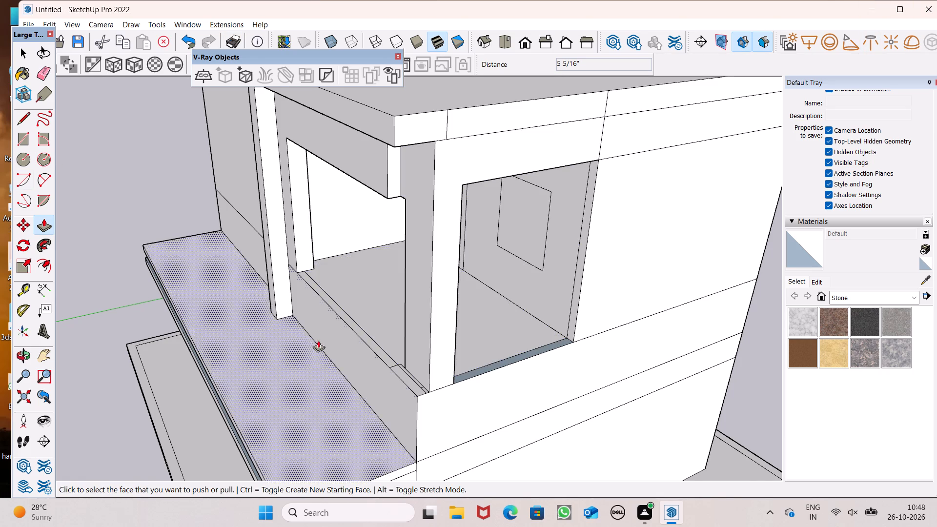
scroll(376, 324, "down", 1)
middle_click_drag(431, 369, 354, 401)
scroll(364, 400, "up", 5)
left_click(378, 388)
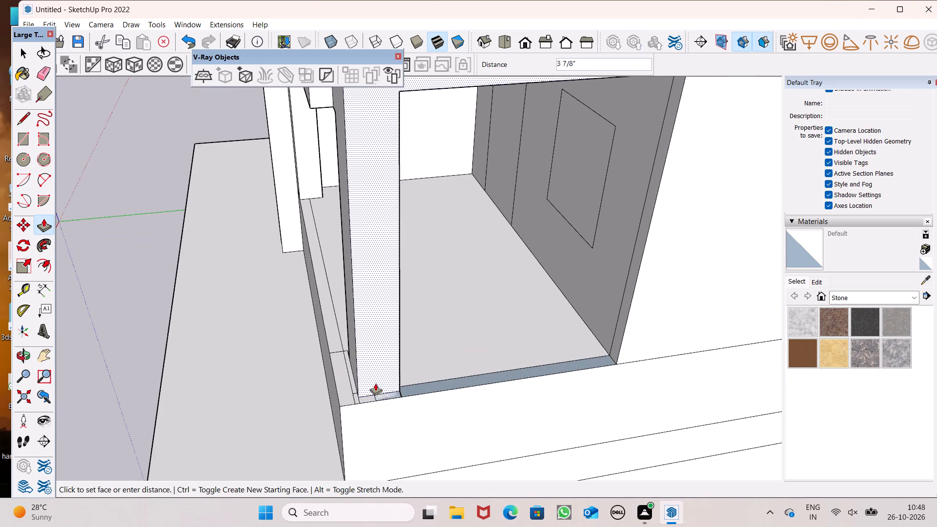
left_click(376, 387)
scroll(378, 389, "down", 4)
scroll(428, 399, "up", 1)
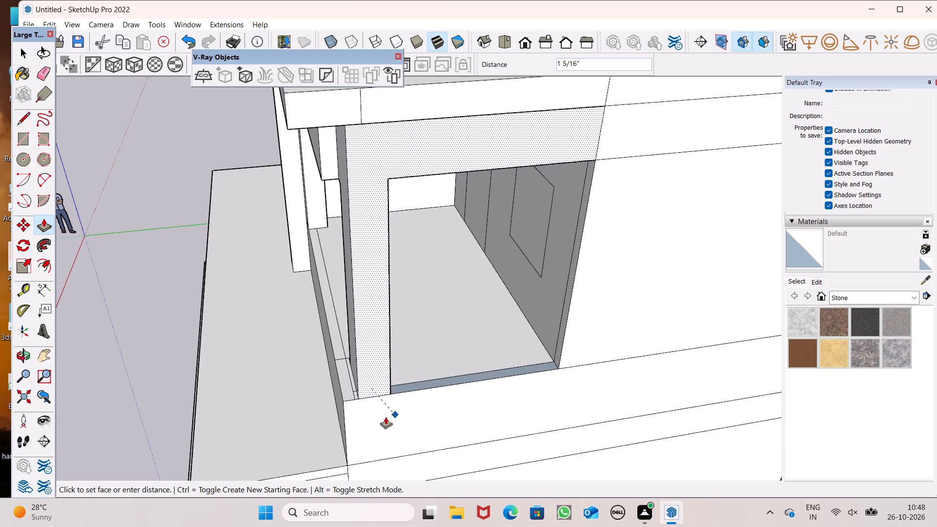
key("space")
scroll(431, 376, "down", 2)
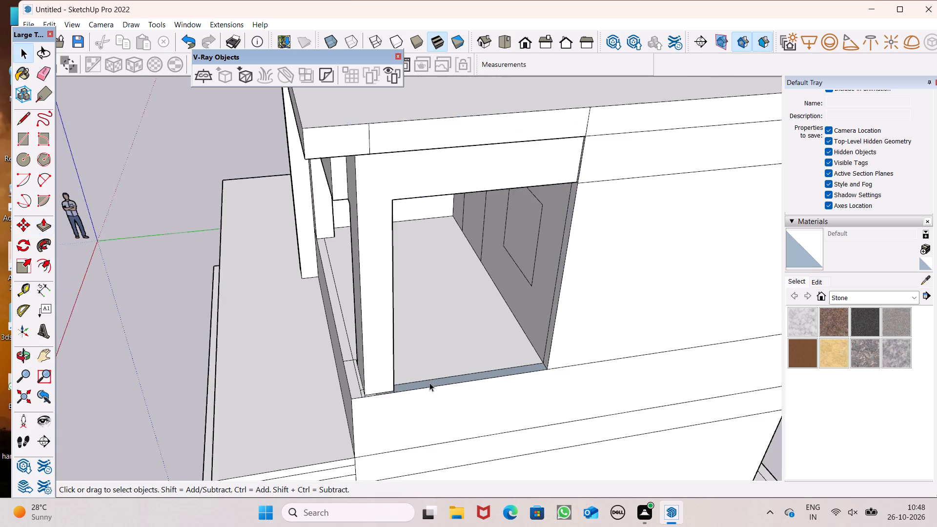
Push/Pull the L-shaped side face of the corner pier and the band above the opening outward by 7 3/4".
scroll(429, 383, "down", 2)
middle_click_drag(427, 375, 249, 403)
scroll(263, 372, "up", 10)
middle_click_drag(351, 384, 536, 333)
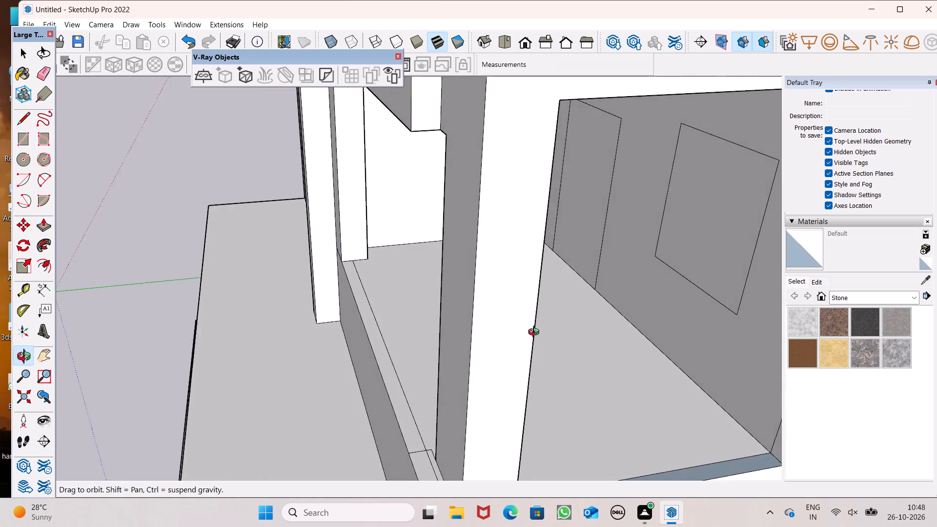
middle_click_drag(536, 333, 538, 333)
scroll(380, 364, "down", 6)
middle_click_drag(570, 301, 630, 248)
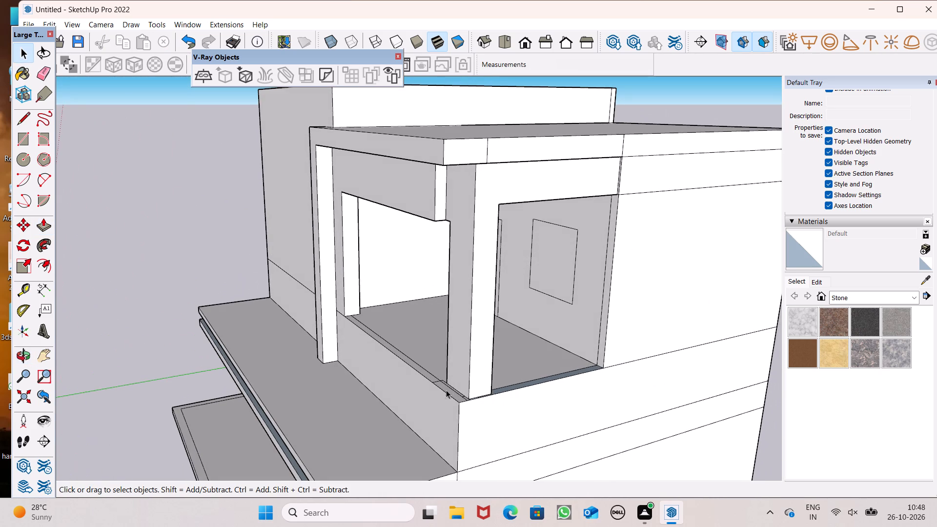
left_click(46, 226)
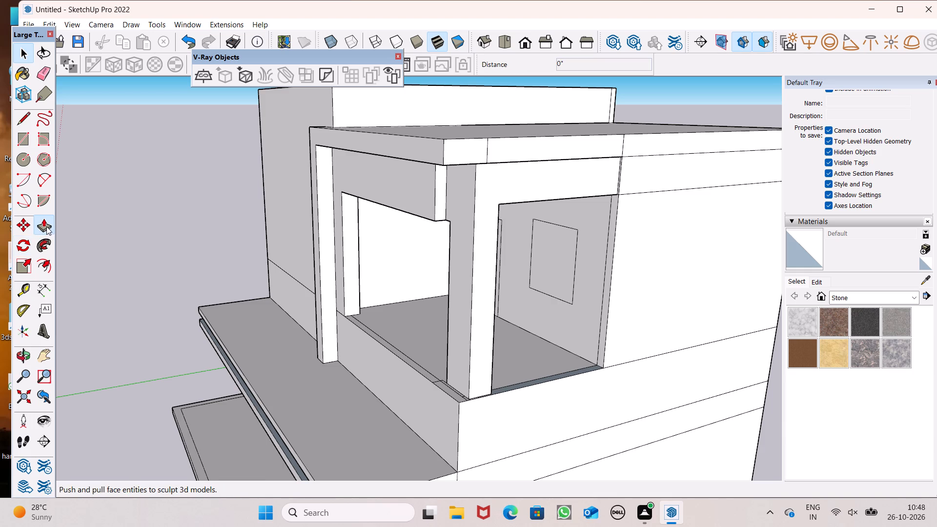
left_click_drag(609, 175, 620, 174)
left_click_drag(620, 174, 641, 169)
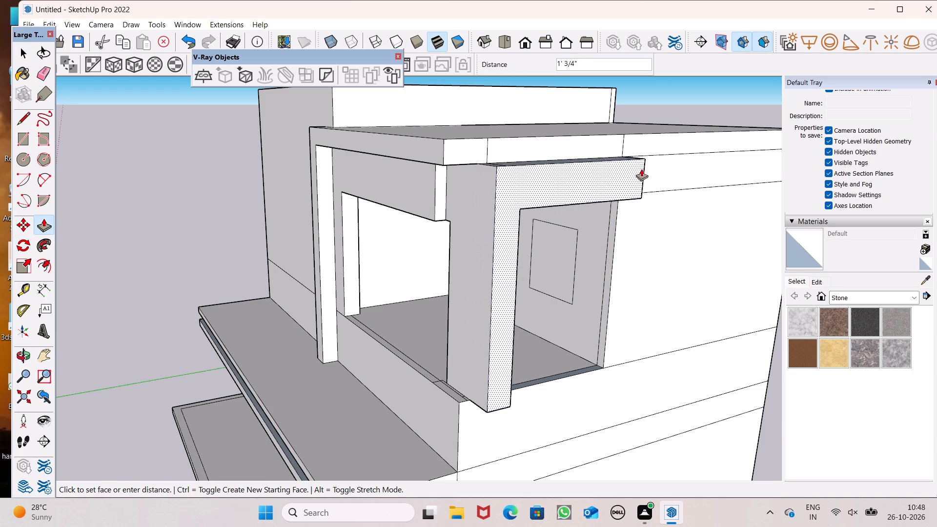
left_click_drag(641, 169, 648, 144)
Adjust the L-shaped side face of the corner pier and band by 1 13/16" with Push/Pull.
scroll(621, 201, "up", 1)
middle_click_drag(621, 201, 540, 200)
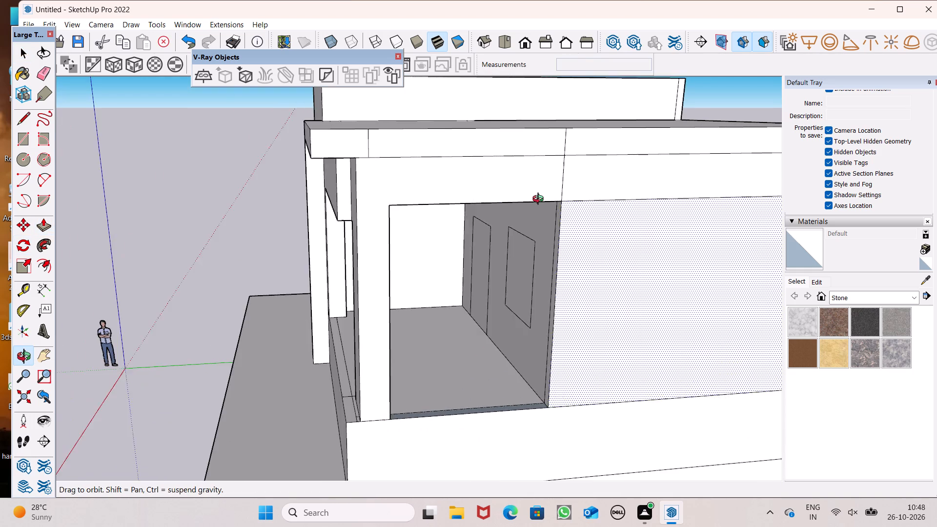
middle_click_drag(540, 200, 641, 178)
scroll(479, 220, "down", 2)
scroll(375, 292, "down", 3)
middle_click_drag(436, 374, 432, 377)
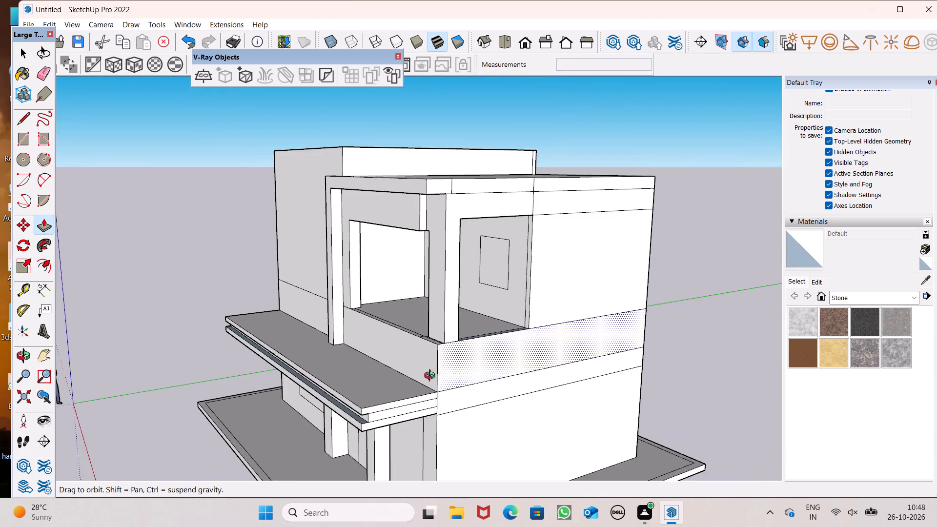
middle_click_drag(432, 377, 363, 422)
scroll(366, 410, "up", 3)
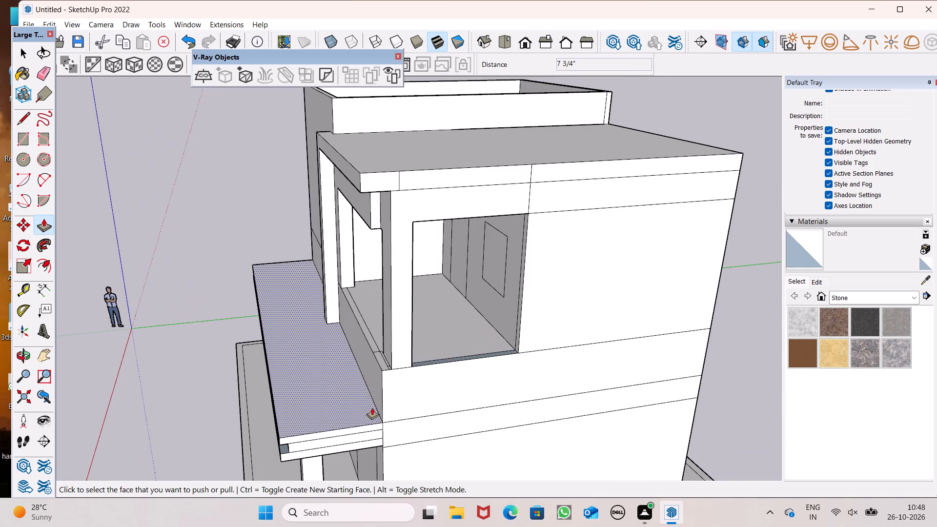
middle_click_drag(372, 409, 194, 471)
scroll(241, 431, "up", 8)
left_click_drag(313, 300, 322, 300)
left_click(263, 324)
Fine-tune the corner pier's side face with Push/Pull, finishing with 3/8", flush with the parapet wall below.
scroll(255, 333, "down", 4)
middle_click_drag(271, 360, 288, 342)
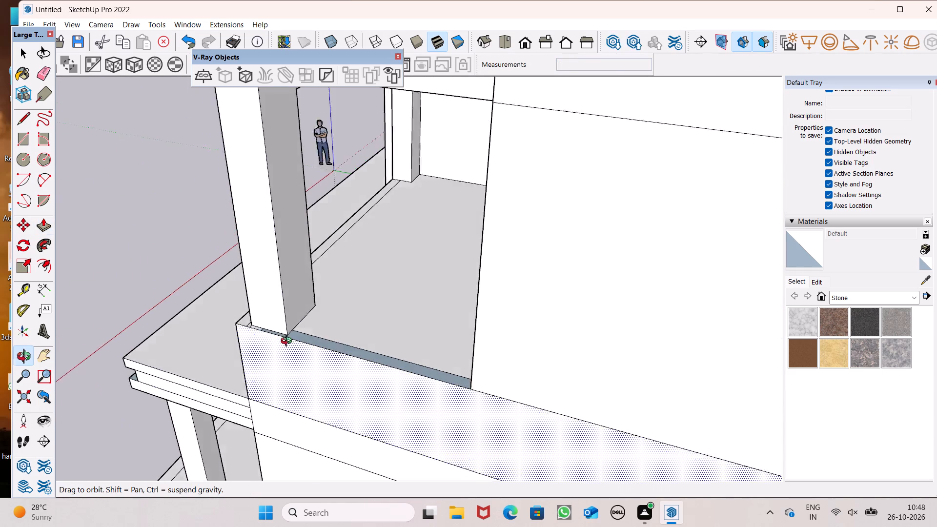
middle_click_drag(288, 342, 396, 335)
scroll(397, 340, "down", 3)
middle_click_drag(429, 347, 382, 350)
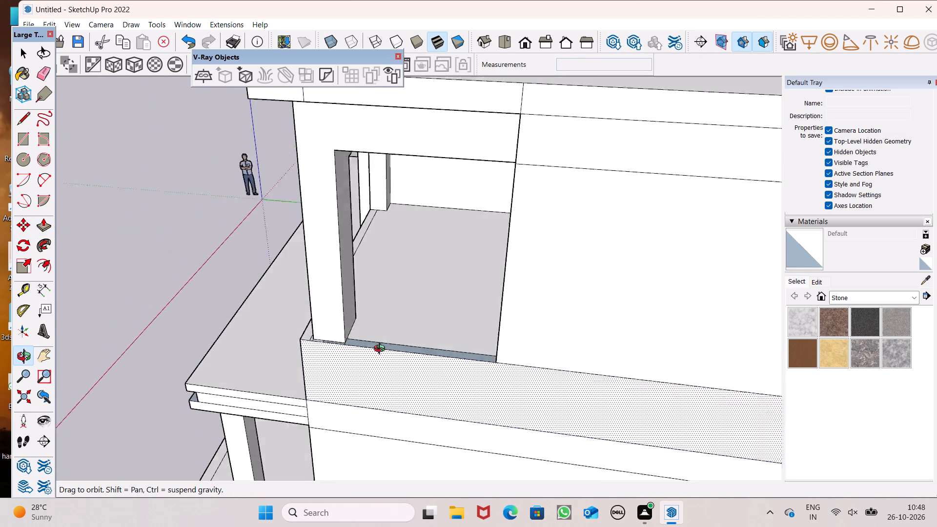
middle_click_drag(382, 350, 388, 361)
scroll(383, 345, "up", 4)
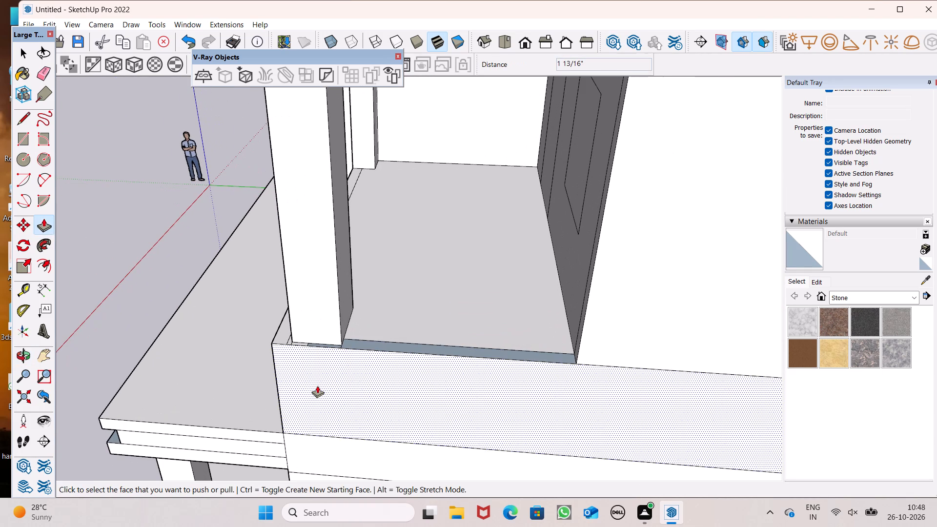
scroll(496, 284, "down", 3)
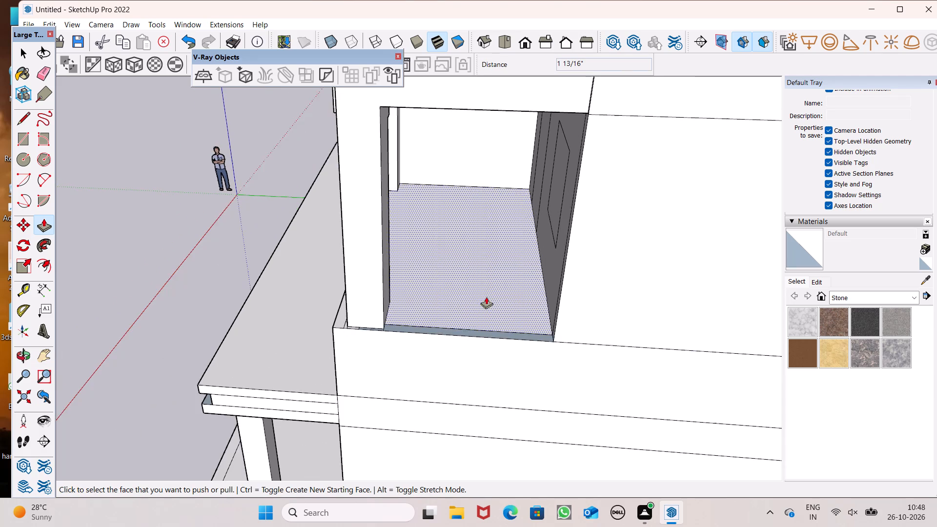
middle_click_drag(489, 309, 467, 372)
scroll(351, 383, "up", 7)
left_click_drag(354, 348, 350, 360)
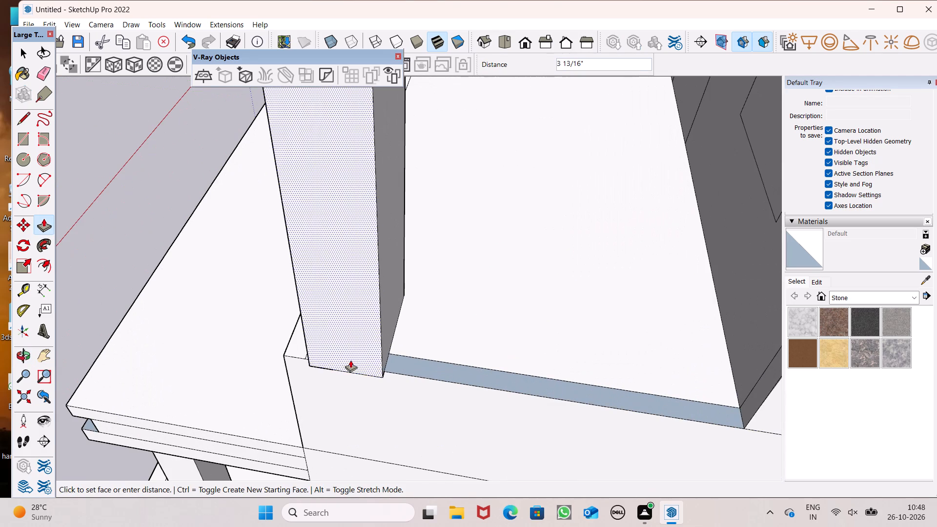
left_click_drag(350, 360, 356, 356)
scroll(373, 369, "up", 7)
middle_click_drag(375, 371, 383, 350)
left_click_drag(385, 356, 431, 374)
scroll(305, 327, "down", 3)
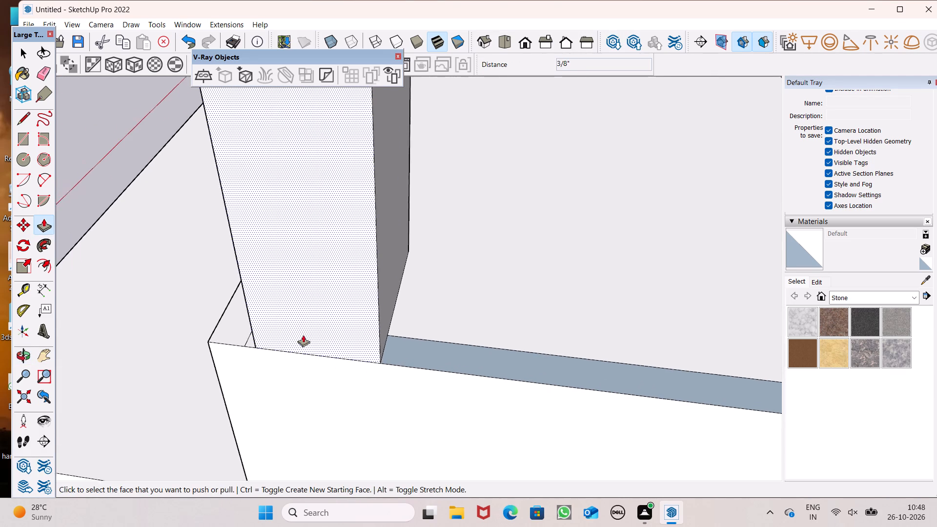
Erase the short vertical lines on the roof slab's side fascia and the one on the band beneath it.
scroll(303, 335, "down", 2)
middle_click_drag(376, 380, 523, 250)
scroll(453, 324, "down", 5)
middle_click_drag(291, 404, 416, 386)
scroll(417, 386, "down", 13)
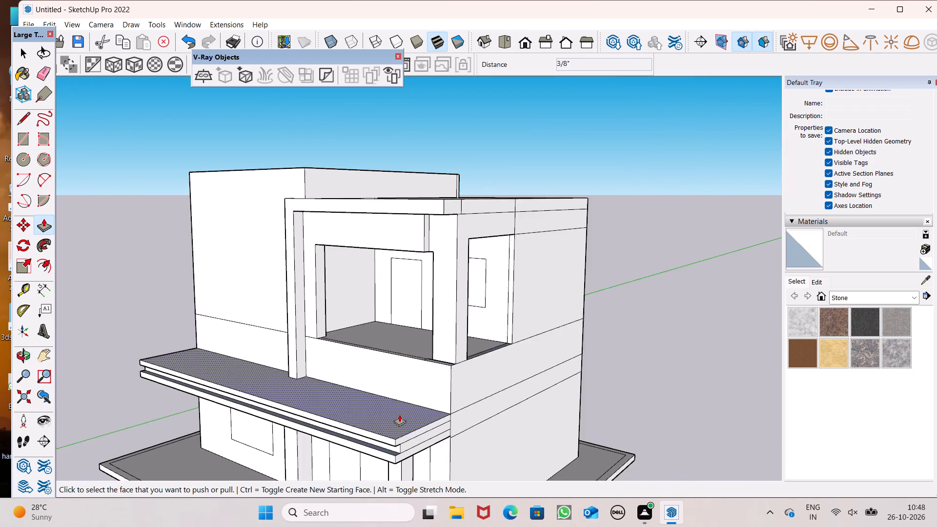
middle_click_drag(397, 422, 538, 406)
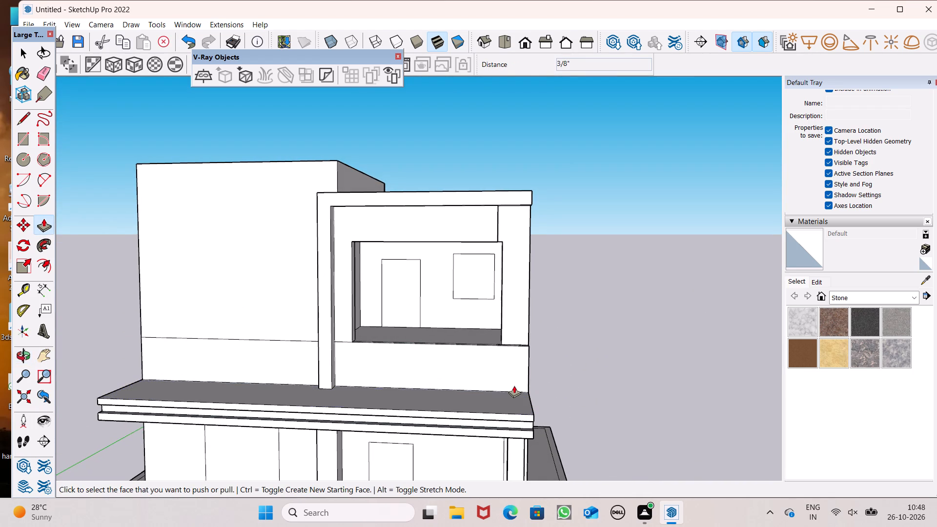
scroll(491, 343, "up", 1)
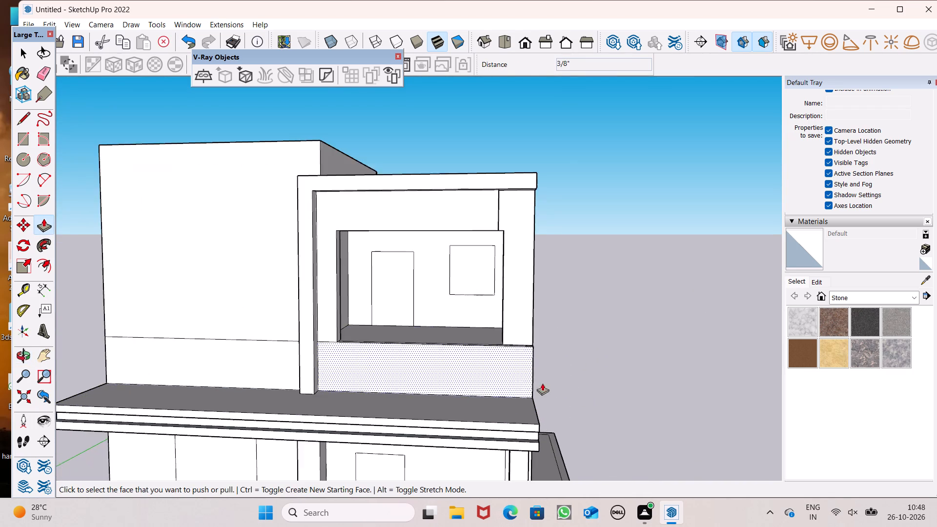
middle_click_drag(536, 381, 492, 489)
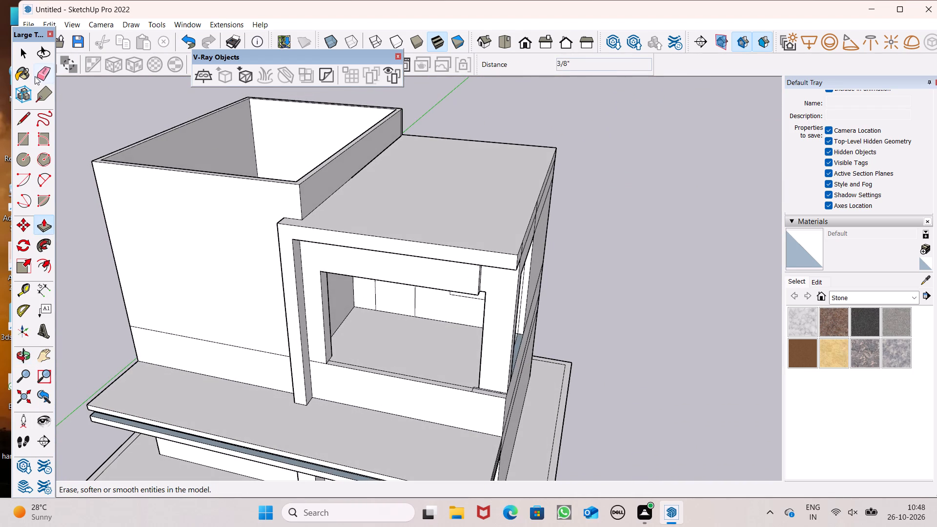
left_click(35, 76)
scroll(528, 290, "up", 8)
scroll(433, 306, "down", 7)
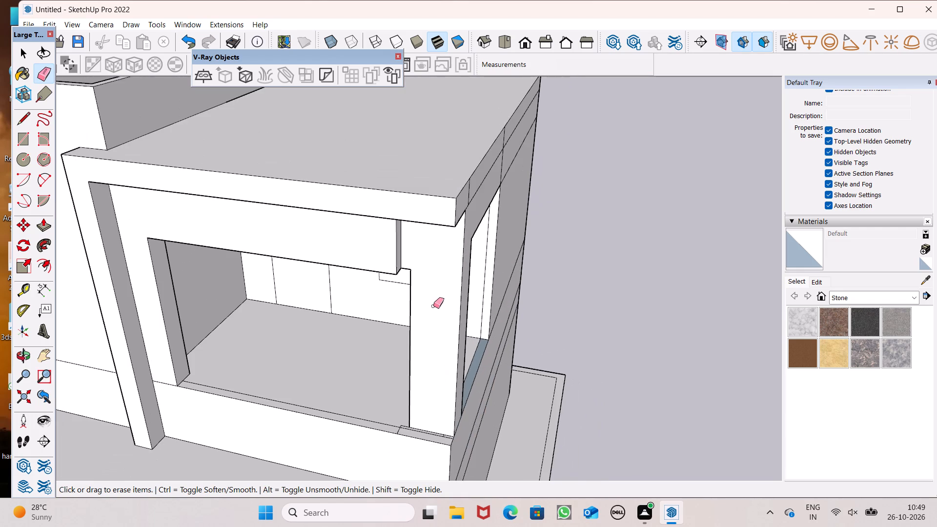
middle_click_drag(446, 224, 196, 230)
left_click_drag(324, 205, 340, 196)
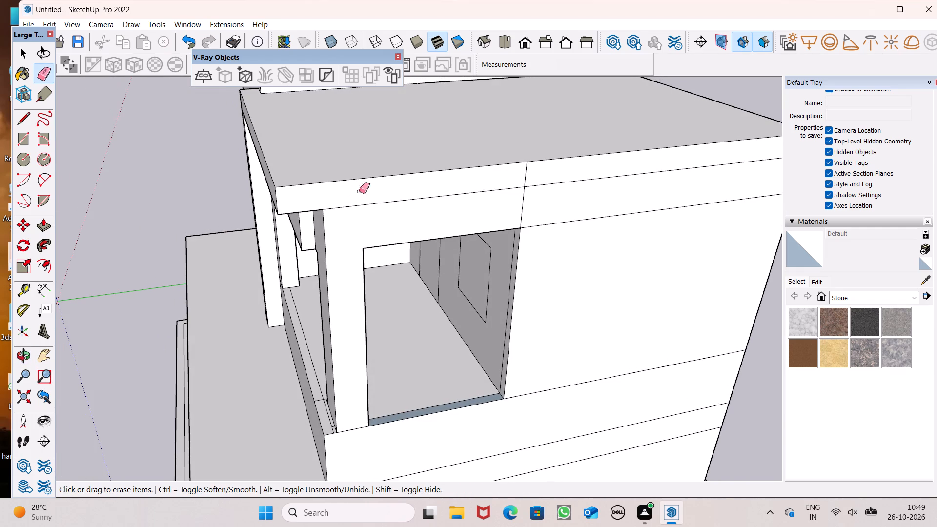
left_click_drag(538, 179, 520, 182)
left_click_drag(528, 198, 517, 207)
scroll(528, 190, "down", 6)
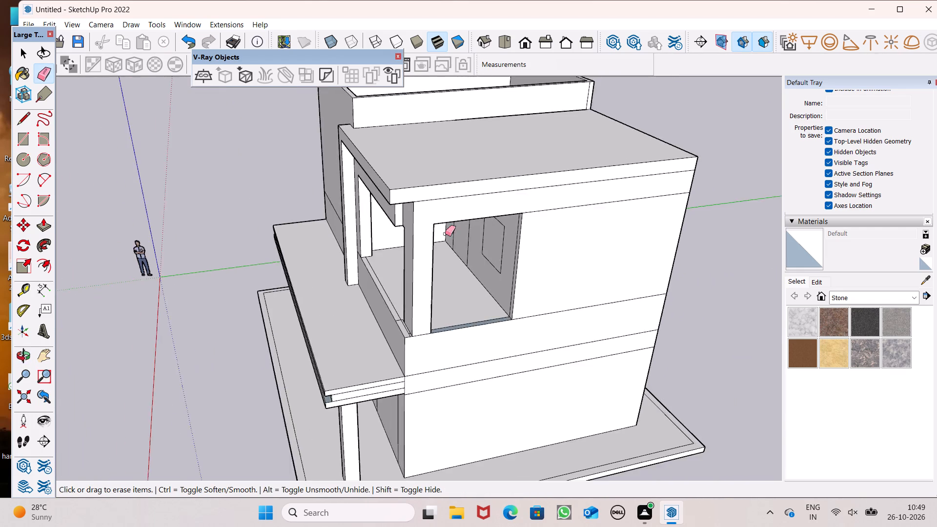
Erase the leftover short edges on top of the front parapet around the foot of the corner pier.
middle_click_drag(175, 365, 510, 377)
scroll(523, 319, "up", 7)
middle_click_drag(542, 282, 546, 335)
scroll(558, 245, "up", 5)
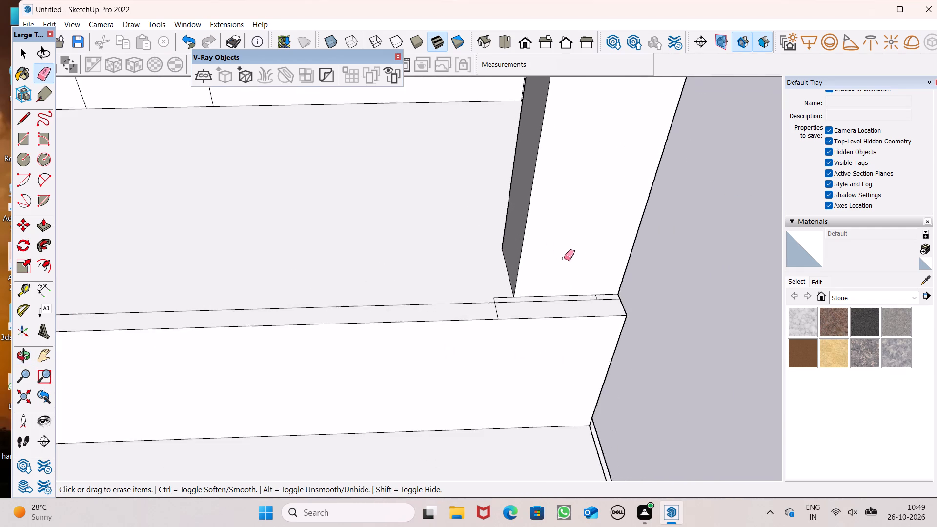
scroll(564, 258, "up", 17)
left_click_drag(619, 309, 612, 310)
left_click(610, 310)
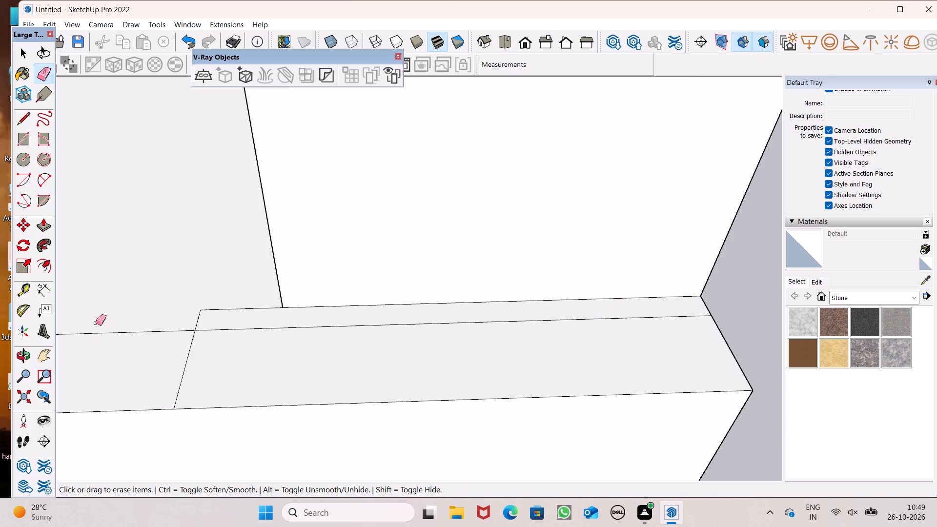
left_click_drag(207, 296, 198, 319)
left_click_drag(201, 367, 181, 373)
scroll(214, 248, "down", 2)
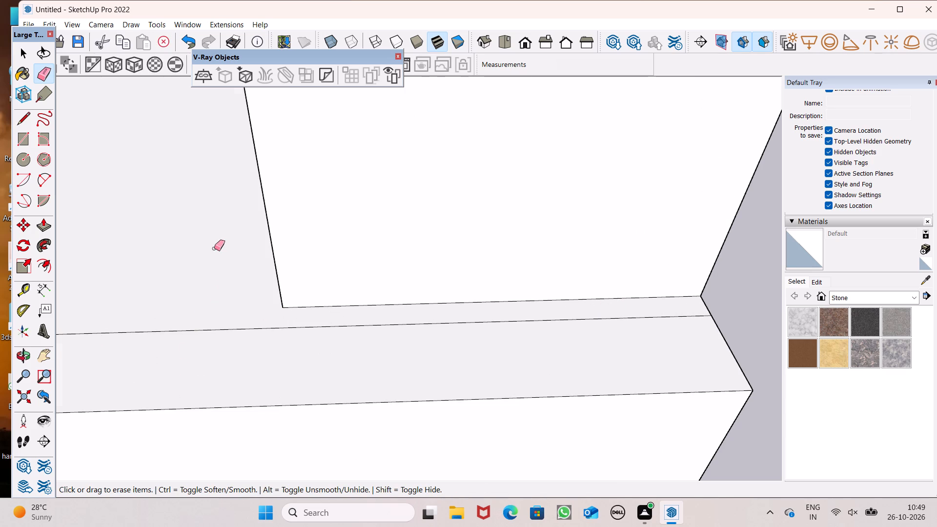
Push/Pull the top face of the terrace roof slab up by 4 3/4".
scroll(214, 248, "down", 6)
scroll(267, 226, "up", 1)
scroll(268, 225, "down", 15)
middle_click_drag(362, 379, 326, 167)
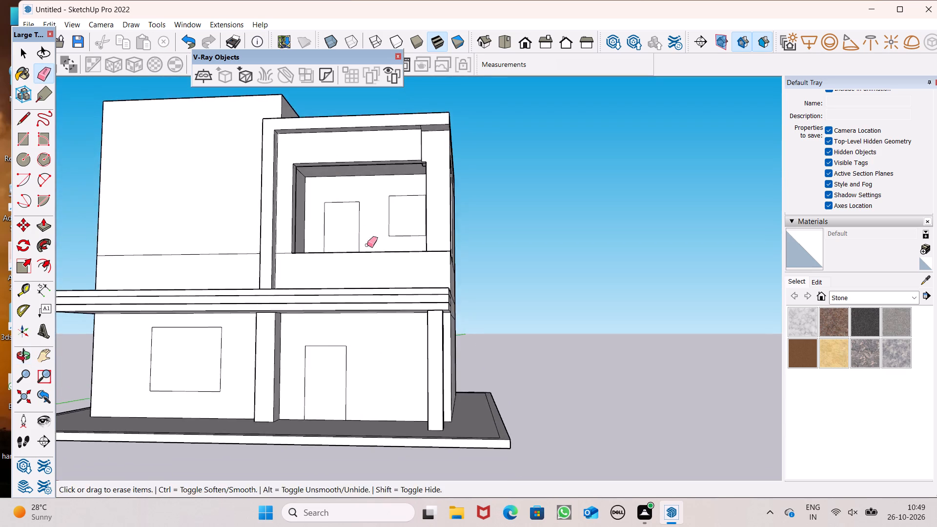
middle_click_drag(386, 254, 407, 308)
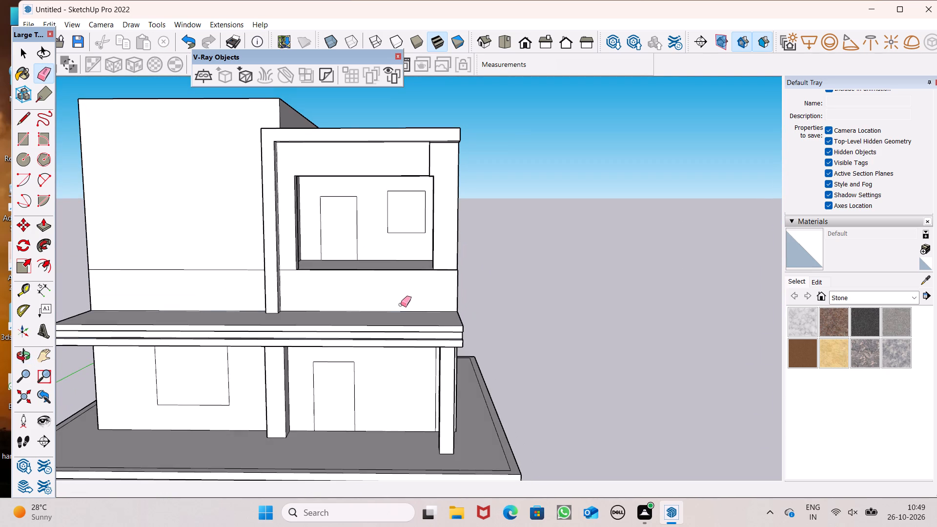
middle_click_drag(280, 216, 282, 260)
scroll(308, 210, "up", 1)
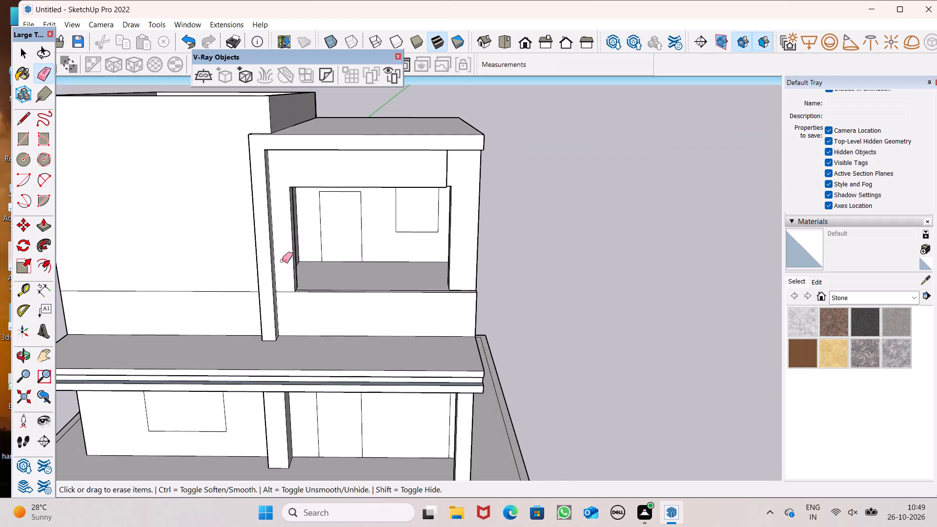
scroll(237, 181, "up", 2)
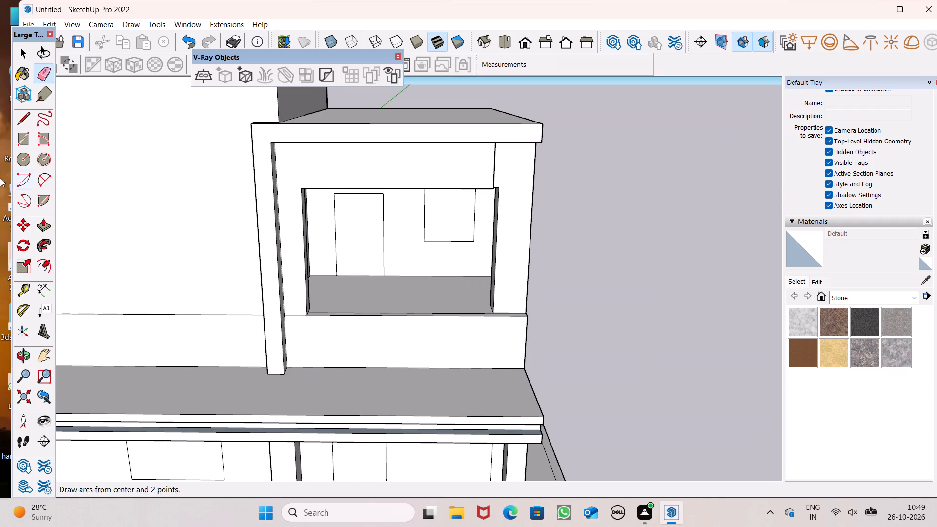
left_click(46, 224)
scroll(340, 223, "down", 5)
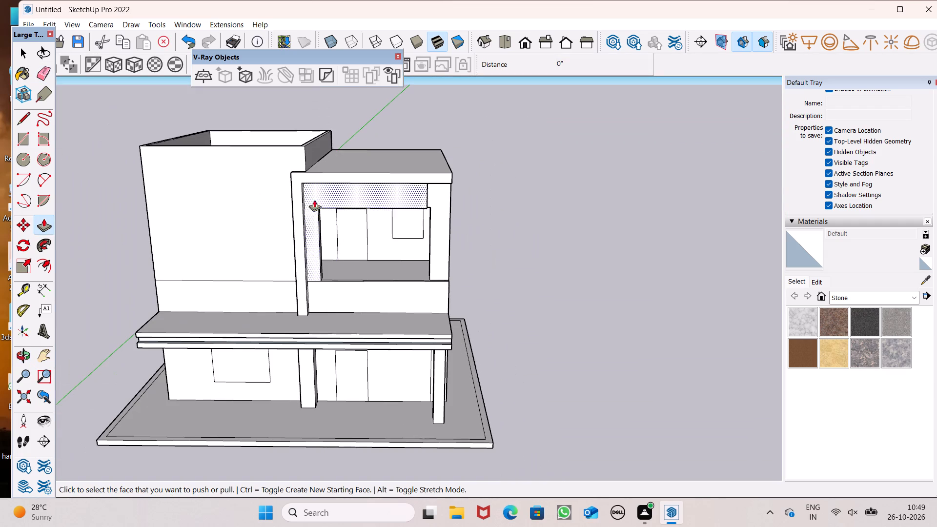
scroll(300, 132, "up", 6)
left_click_drag(346, 221, 341, 218)
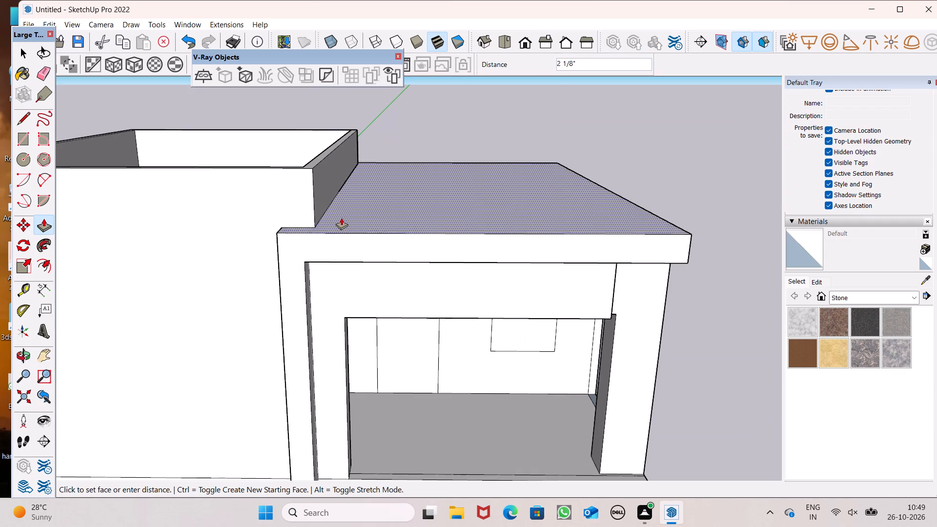
left_click_drag(341, 218, 341, 213)
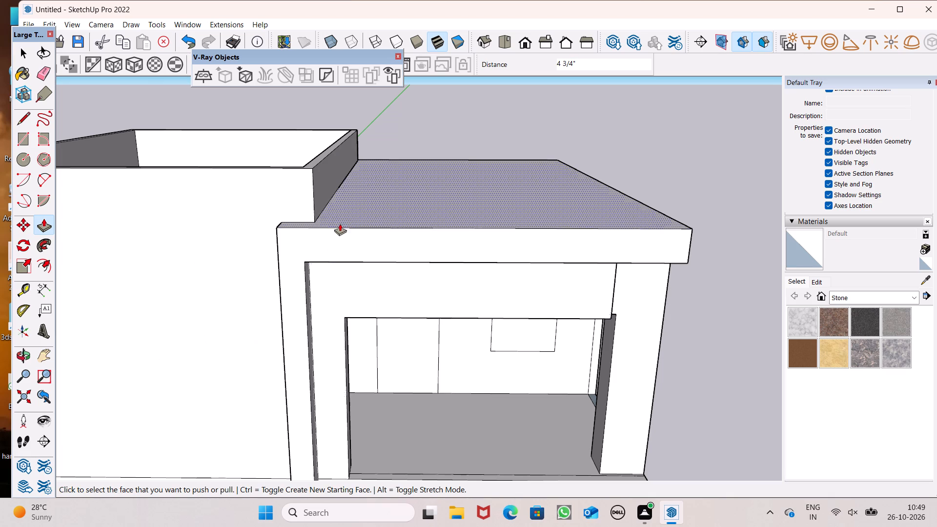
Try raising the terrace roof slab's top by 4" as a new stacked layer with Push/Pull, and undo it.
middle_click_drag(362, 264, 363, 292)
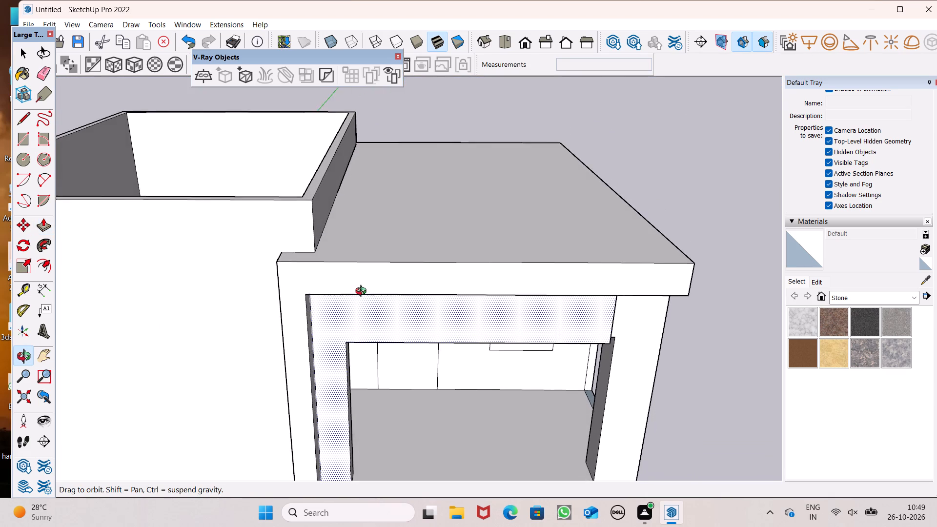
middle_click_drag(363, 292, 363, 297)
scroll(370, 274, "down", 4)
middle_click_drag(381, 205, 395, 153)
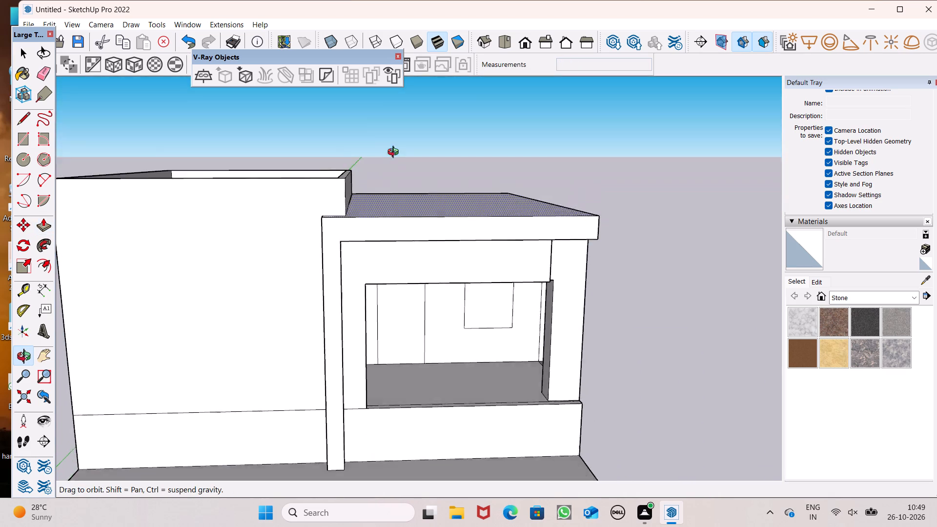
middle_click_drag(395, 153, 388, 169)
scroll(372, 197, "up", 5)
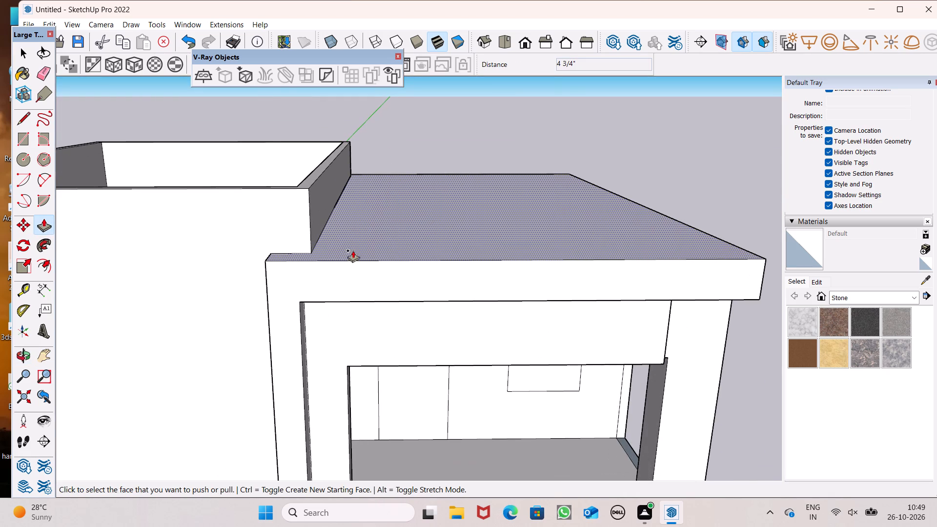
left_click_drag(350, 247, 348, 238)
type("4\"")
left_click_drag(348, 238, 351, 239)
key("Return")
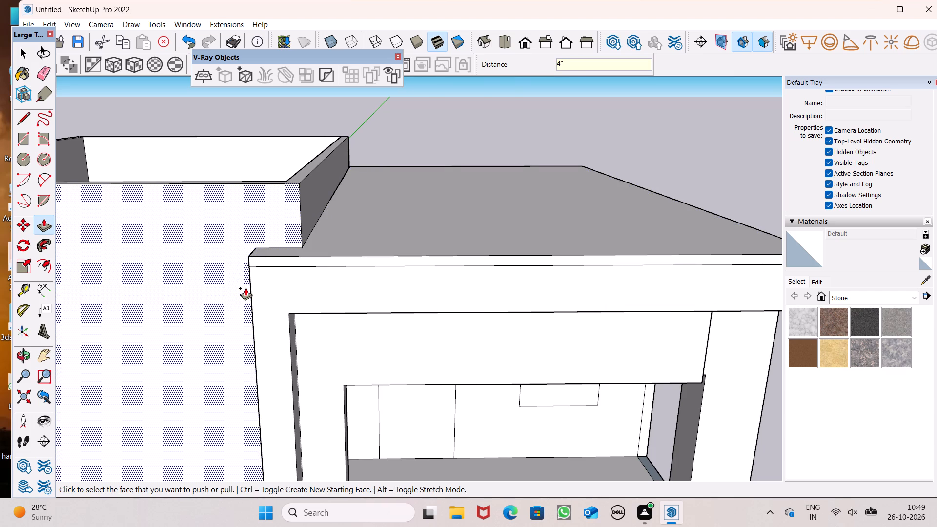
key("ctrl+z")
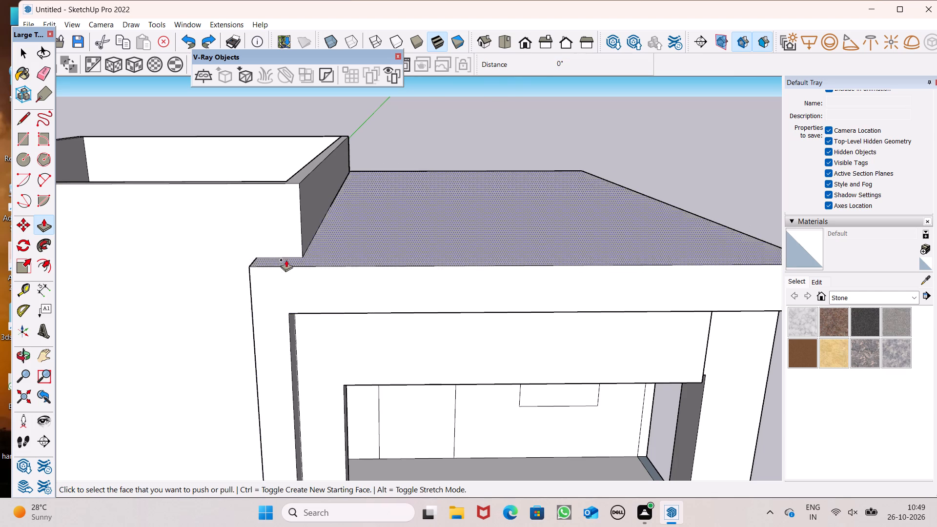
Push/Pull the top face of the terrace roof slab up by 2" as a new stacked layer.
left_click_drag(323, 258, 331, 234)
key("2")
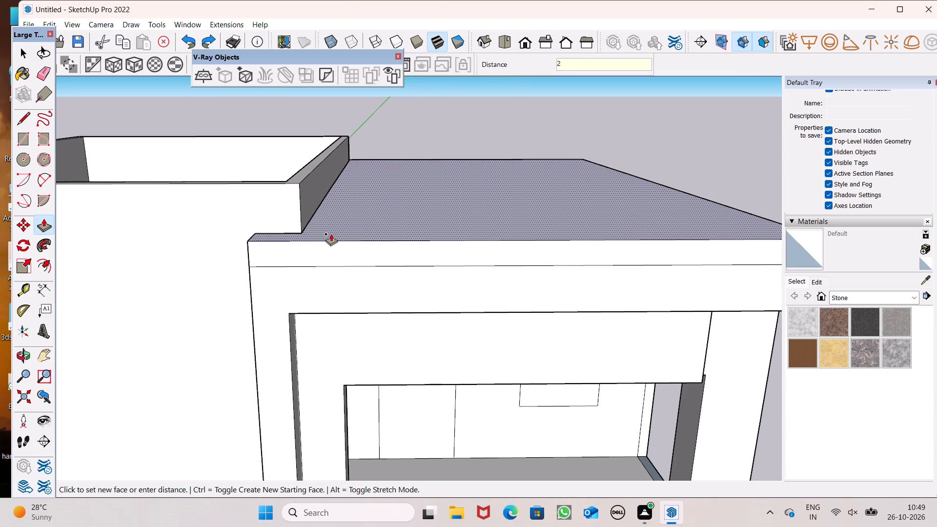
left_click_drag(331, 234, 331, 234)
key("shift+quotedbl")
key("Return")
Push/Pull the thin top layer's short end face beside the tall block outward by about 2 15/16".
middle_click_drag(268, 281, 433, 323)
scroll(375, 335, "up", 7)
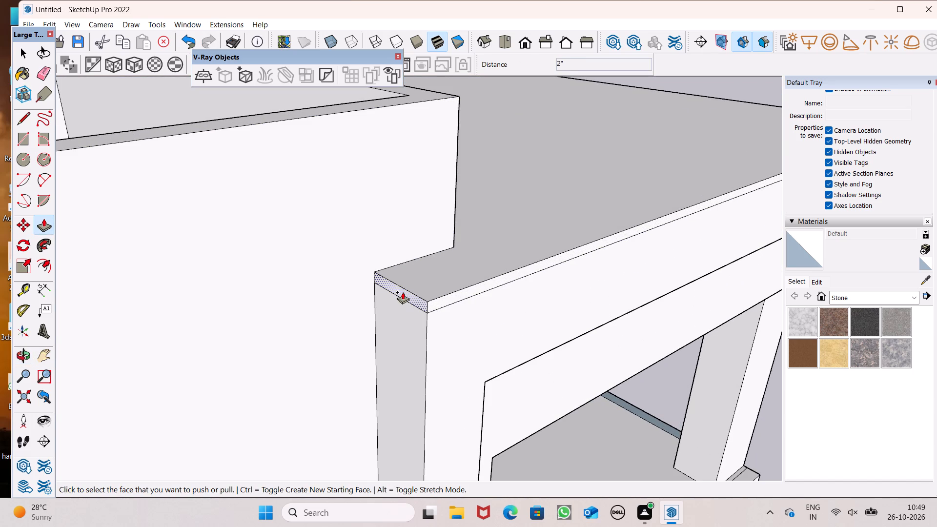
left_click_drag(403, 293, 393, 296)
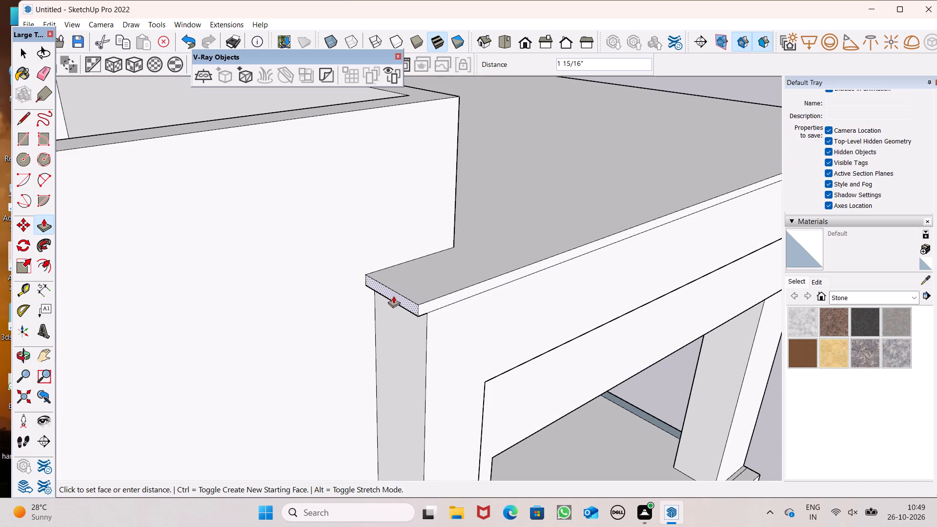
left_click_drag(393, 296, 388, 298)
Push/Pull the thin top layer's edge on the open outer side of the roof outward by about 7 7/16".
scroll(278, 274, "down", 2)
middle_click_drag(241, 320, 98, 270)
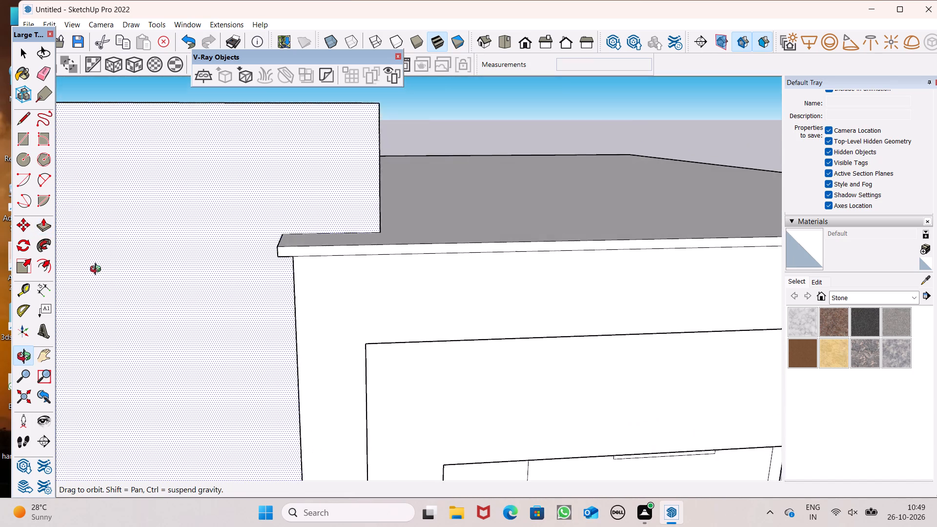
middle_click_drag(98, 270, 92, 263)
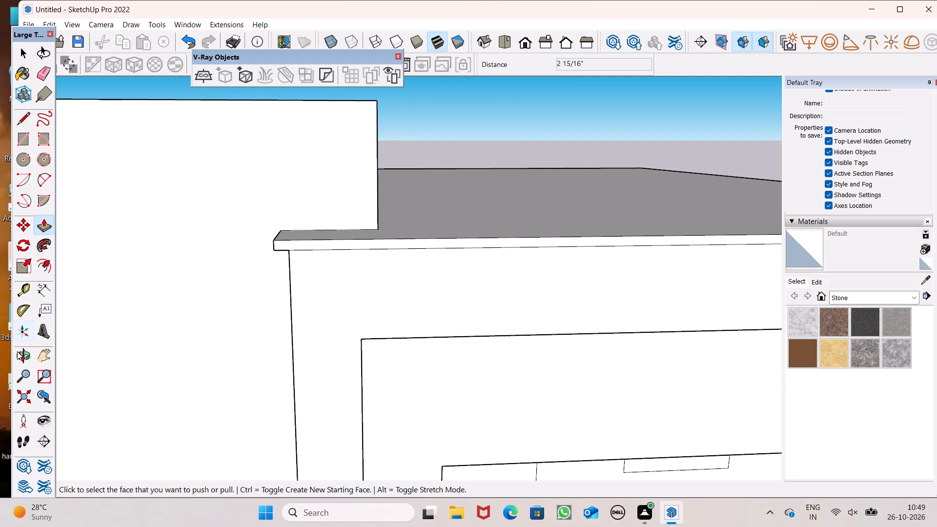
scroll(2, 380, "down", 1)
scroll(135, 147, "down", 4)
scroll(219, 201, "up", 1)
middle_click_drag(241, 187, 325, 156)
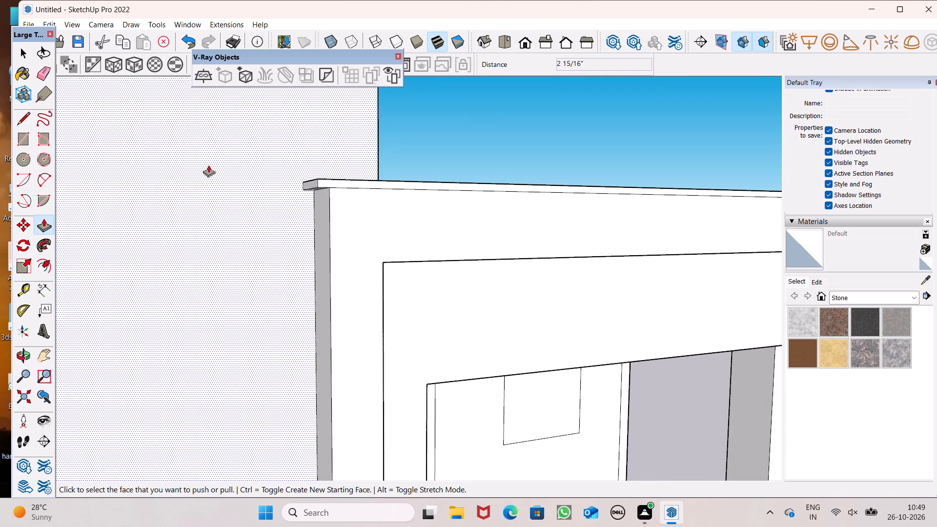
scroll(106, 166, "down", 1)
left_click(13, 141)
scroll(75, 150, "down", 1)
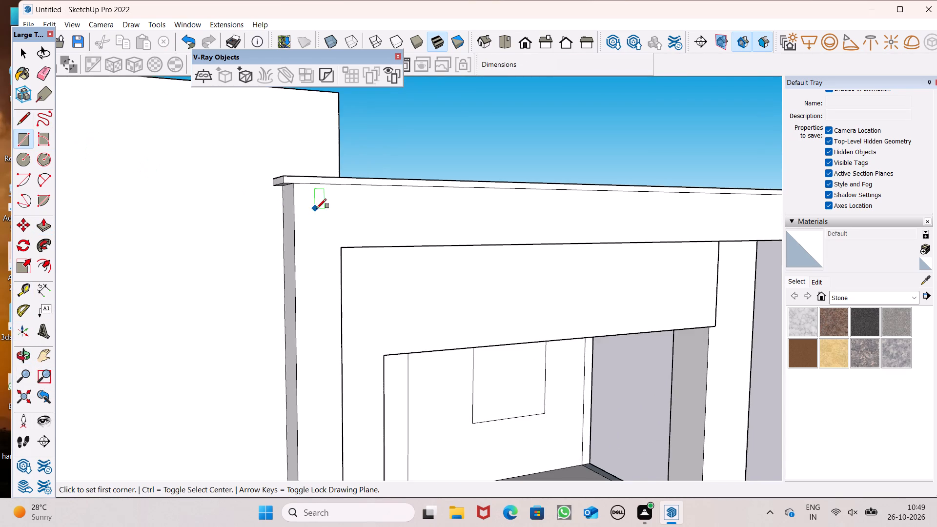
scroll(314, 209, "down", 2)
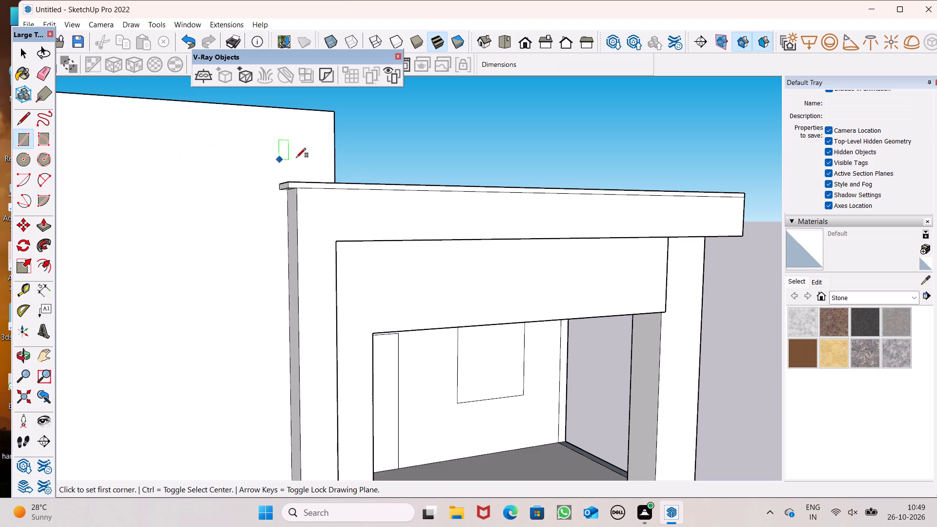
scroll(247, 136, "down", 2)
middle_click_drag(307, 169, 122, 199)
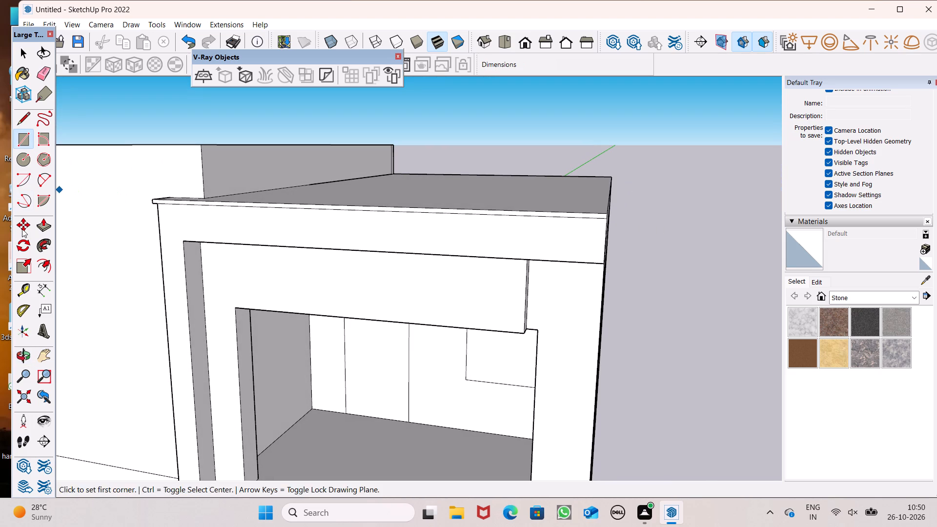
left_click(41, 224)
scroll(301, 163, "down", 3)
middle_click_drag(503, 267, 358, 332)
scroll(362, 279, "up", 4)
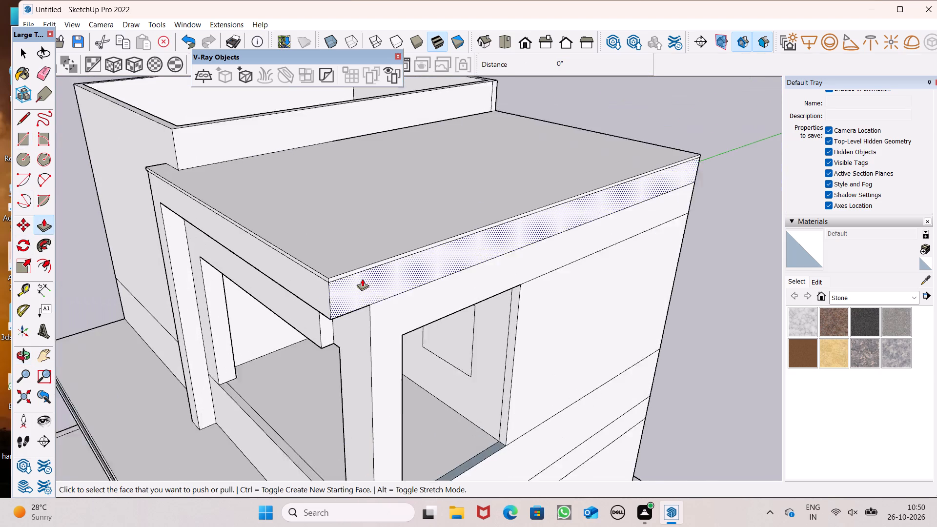
scroll(362, 279, "up", 2)
left_click_drag(345, 271, 357, 281)
scroll(352, 286, "down", 4)
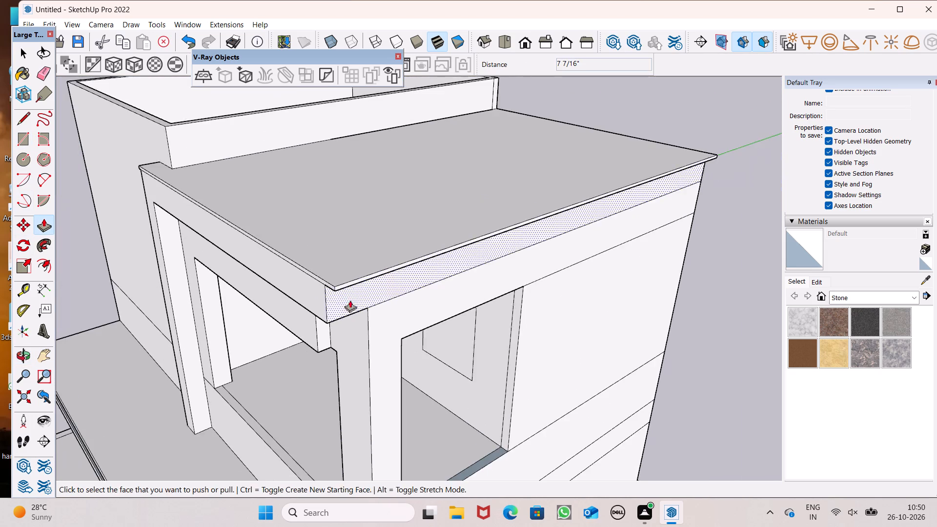
Draw a small square of about 4 13/16" on the roof slab's front fascia, near the tall block end.
middle_click_drag(334, 323, 520, 185)
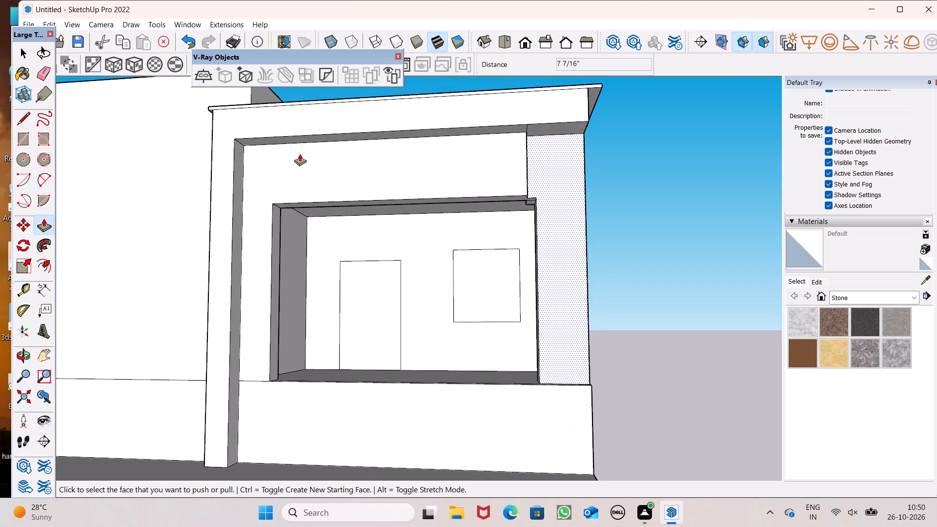
middle_click_drag(286, 148, 374, 237)
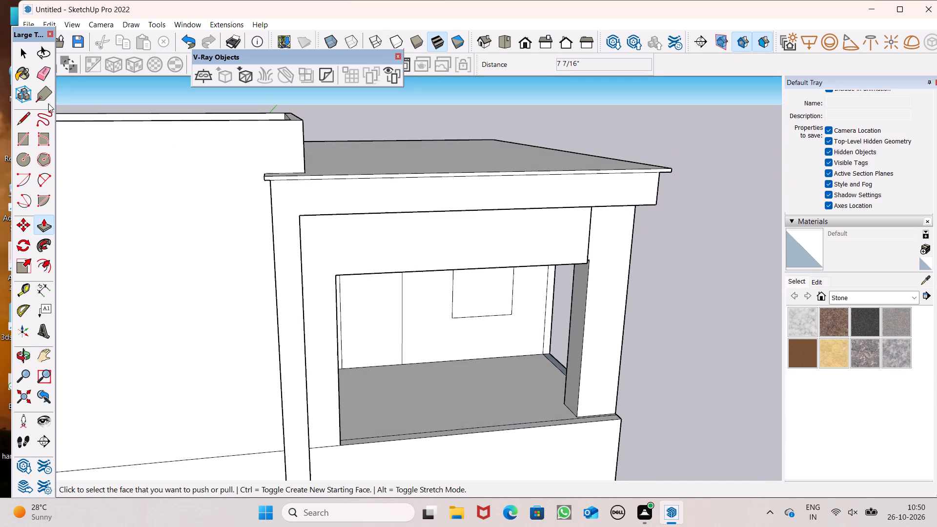
left_click(22, 154)
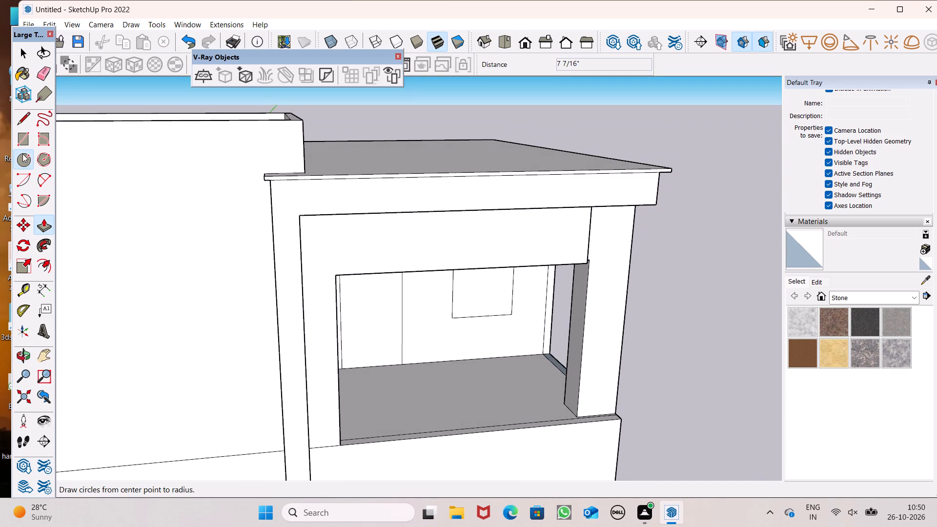
left_click(17, 139)
scroll(402, 148, "up", 5)
scroll(409, 182, "down", 4)
middle_click_drag(389, 203, 393, 207)
scroll(389, 204, "up", 1)
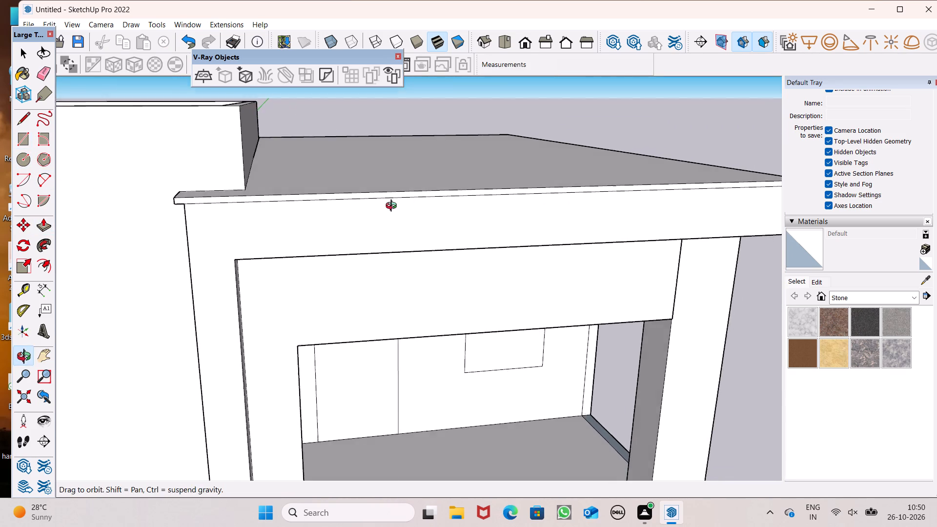
middle_click_drag(393, 207, 378, 197)
scroll(227, 233, "up", 4)
scroll(271, 199, "up", 1)
middle_click_drag(271, 200, 277, 184)
scroll(276, 184, "up", 1)
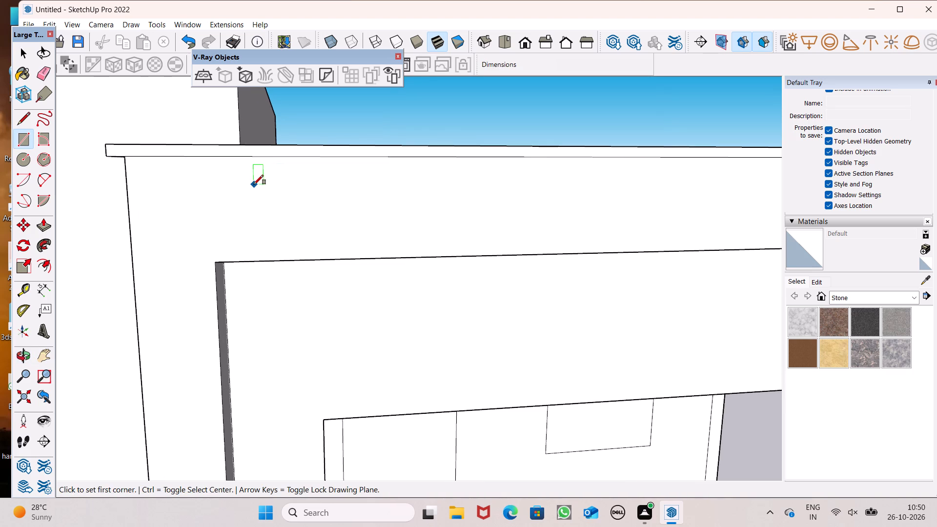
left_click(255, 180)
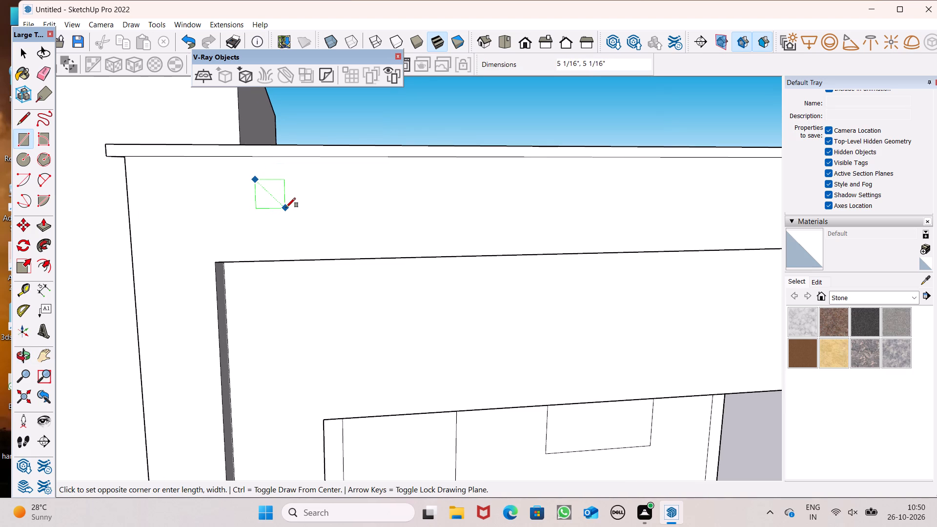
left_click(283, 205)
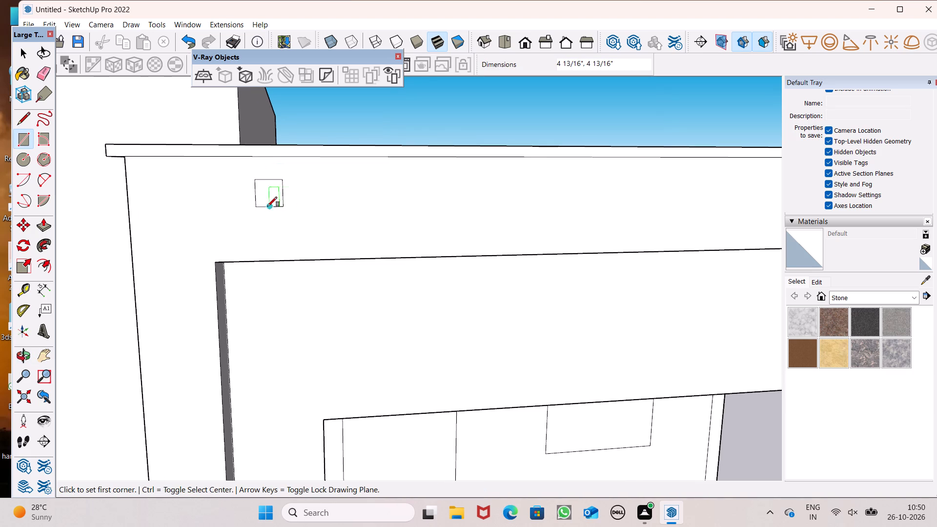
Copy the small square along the front fascia at about 1' 7 9/16" spacing, making seven copies.
scroll(163, 223, "down", 3)
key("space")
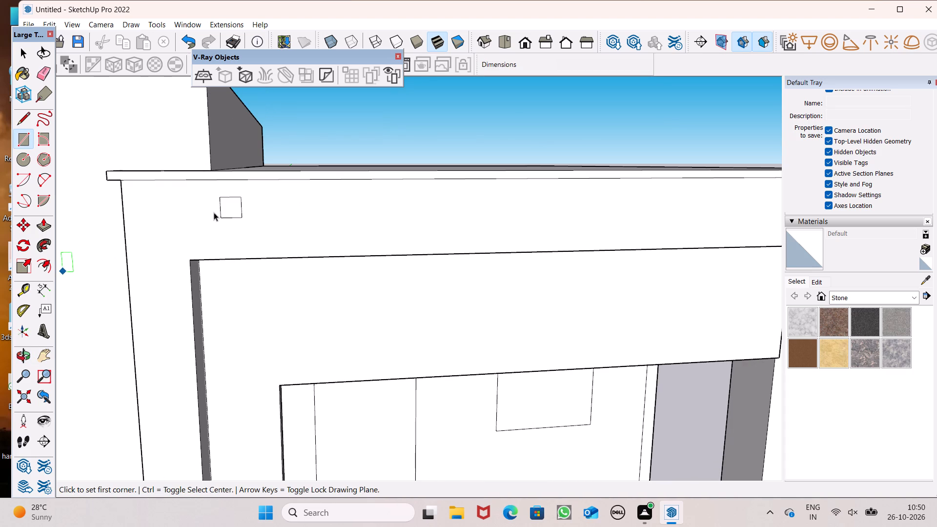
double_click(237, 202)
scroll(164, 228, "down", 3)
key("m")
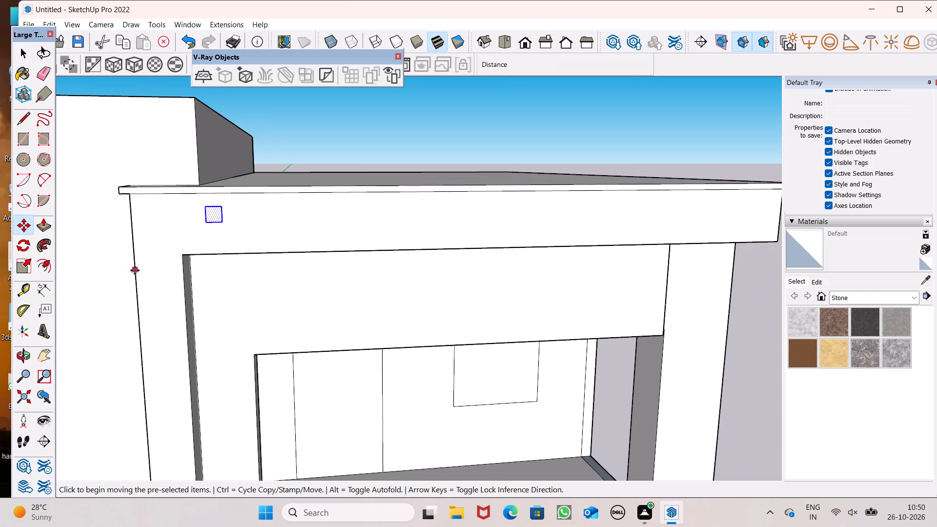
key("Return")
left_click_drag(221, 223, 329, 224)
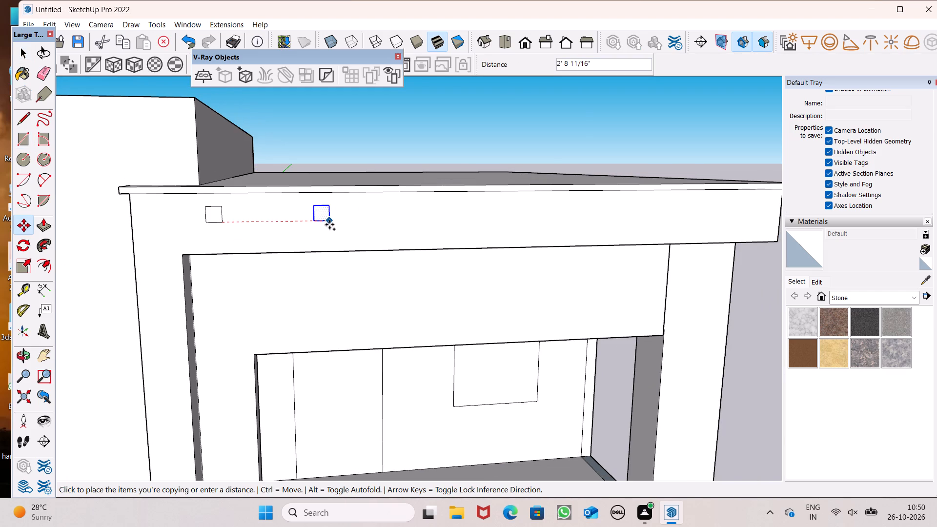
left_click_drag(329, 224, 285, 216)
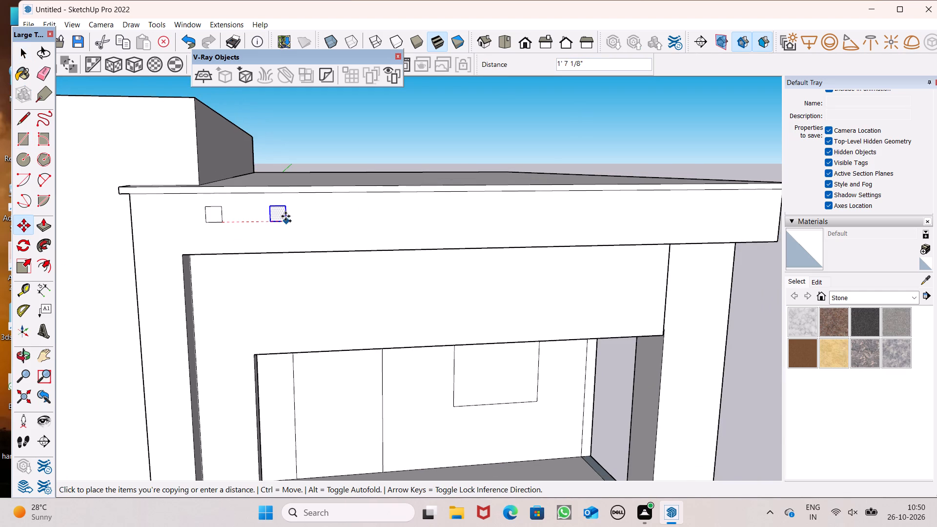
left_click_drag(285, 216, 287, 216)
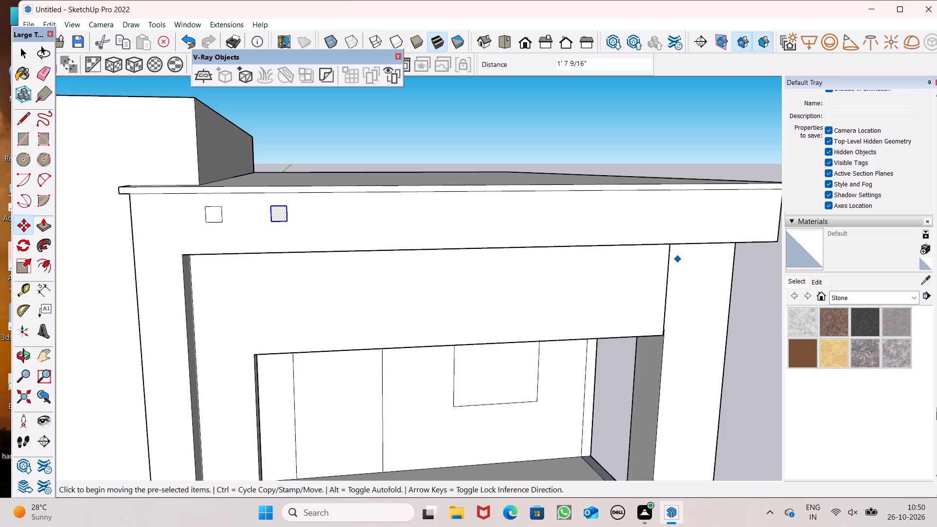
key("shift+asterisk")
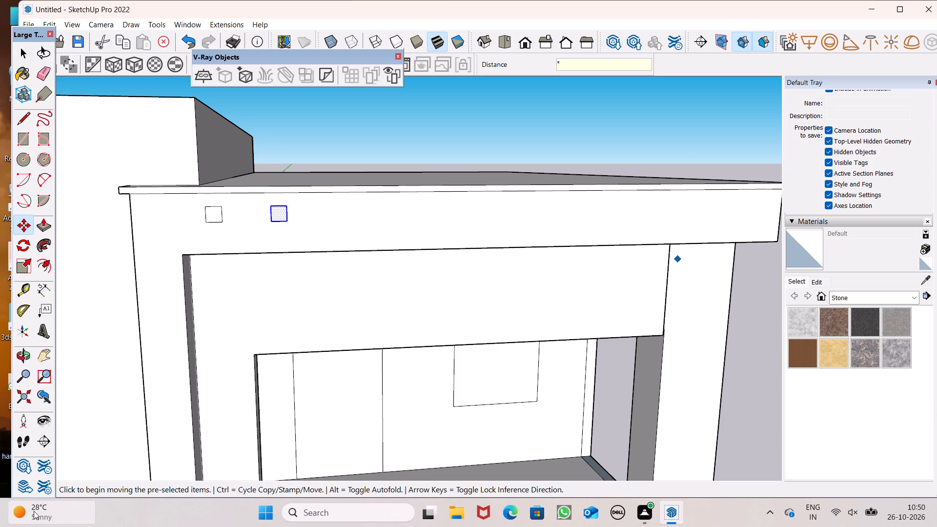
key("7")
key("Return")
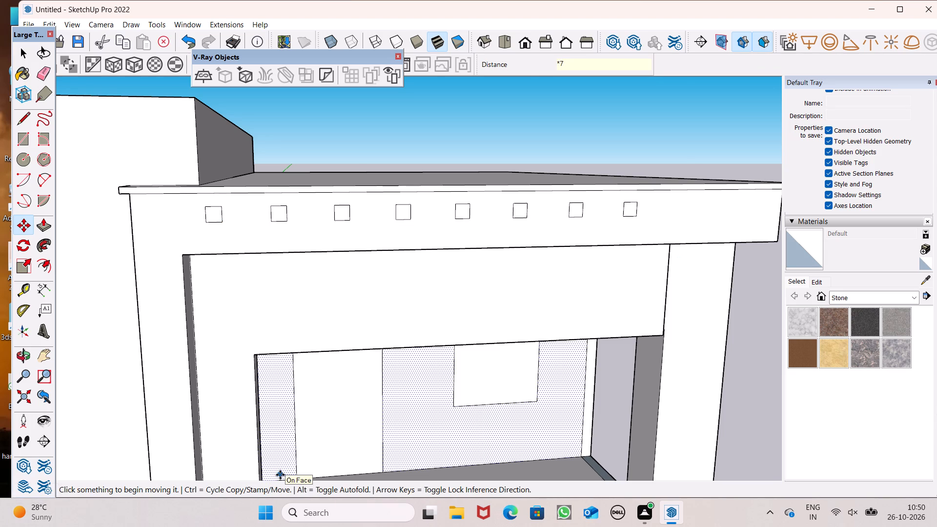
Copy the last small square about 2' 1" further along the fascia toward the slab's outer corner.
scroll(374, 289, "down", 1)
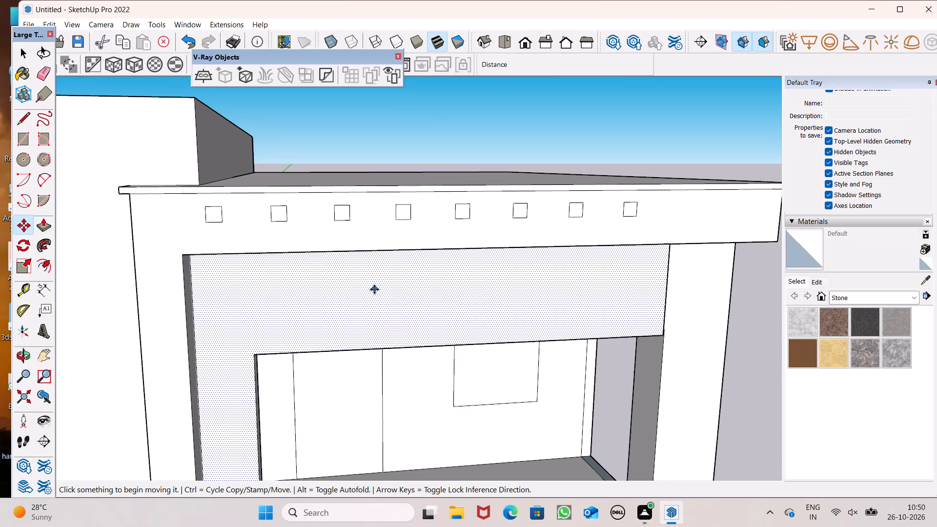
key("space")
scroll(292, 228, "down", 3)
middle_click_drag(429, 257, 418, 254)
scroll(633, 145, "up", 2)
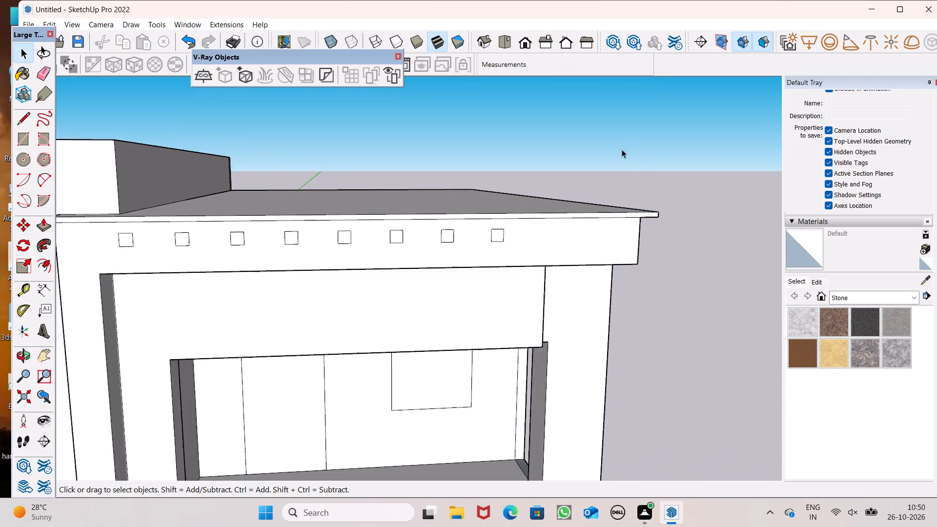
scroll(622, 149, "up", 3)
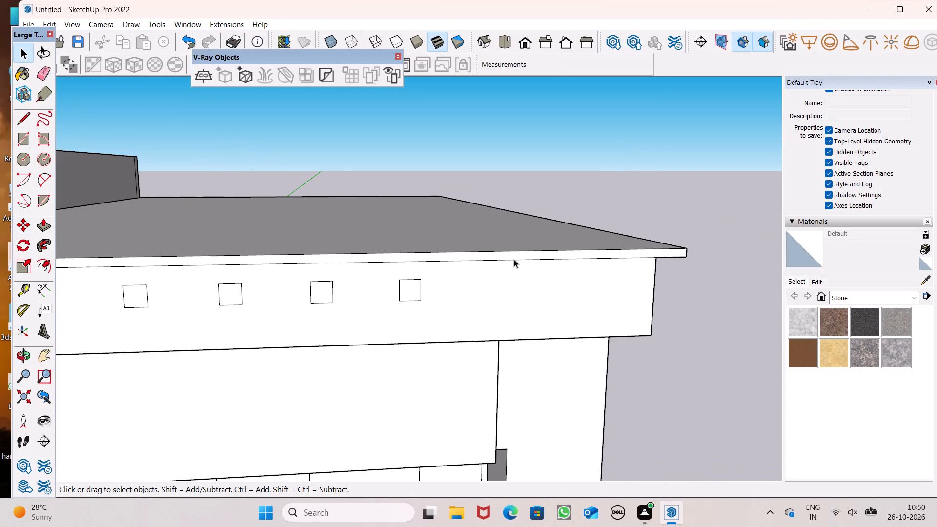
double_click(414, 288)
key("m")
key("Return")
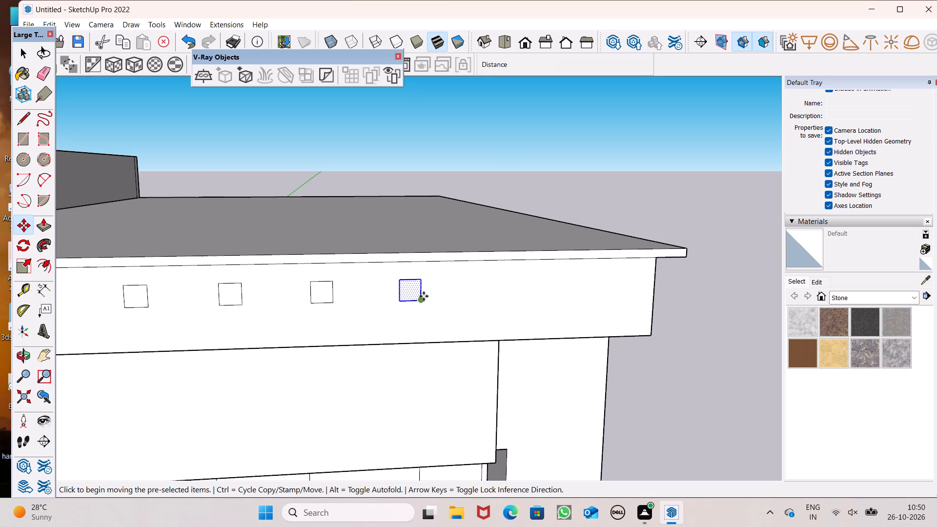
left_click_drag(421, 300, 532, 293)
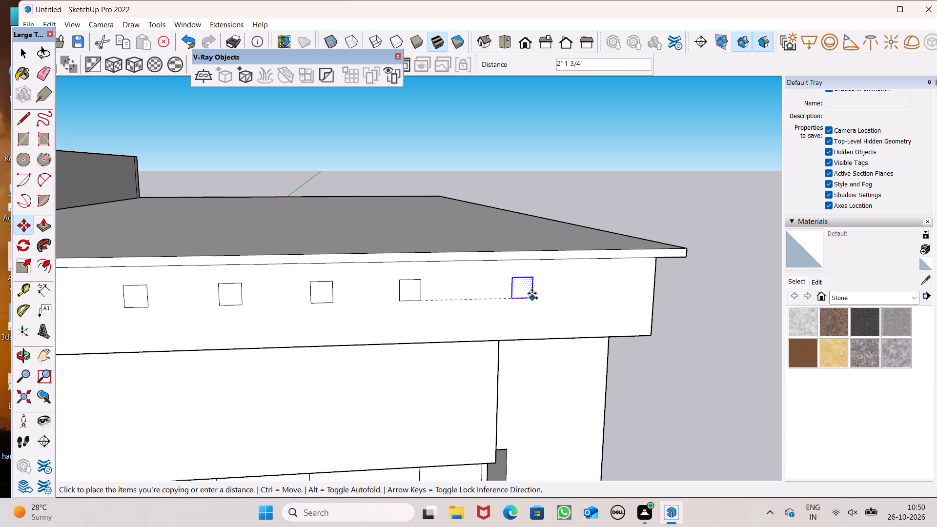
left_click_drag(532, 293, 529, 293)
scroll(527, 251, "down", 6)
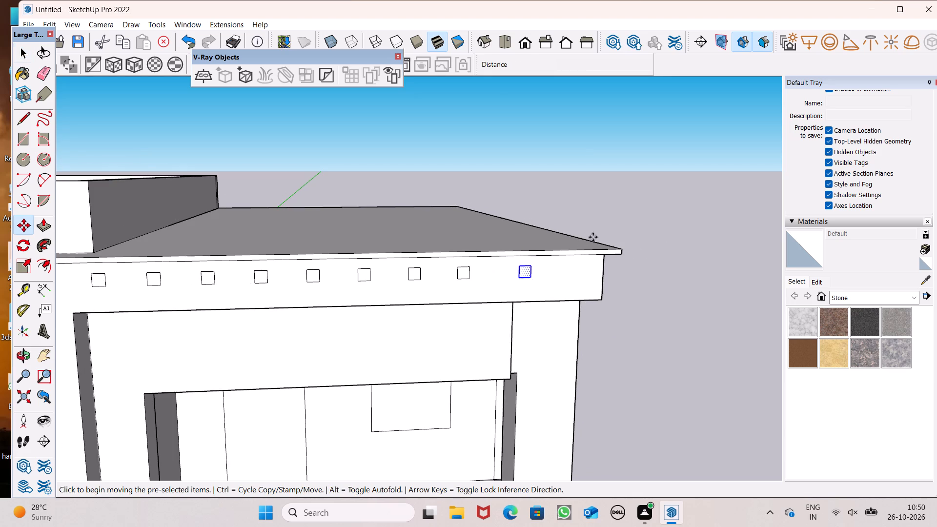
key("space")
left_click(682, 291)
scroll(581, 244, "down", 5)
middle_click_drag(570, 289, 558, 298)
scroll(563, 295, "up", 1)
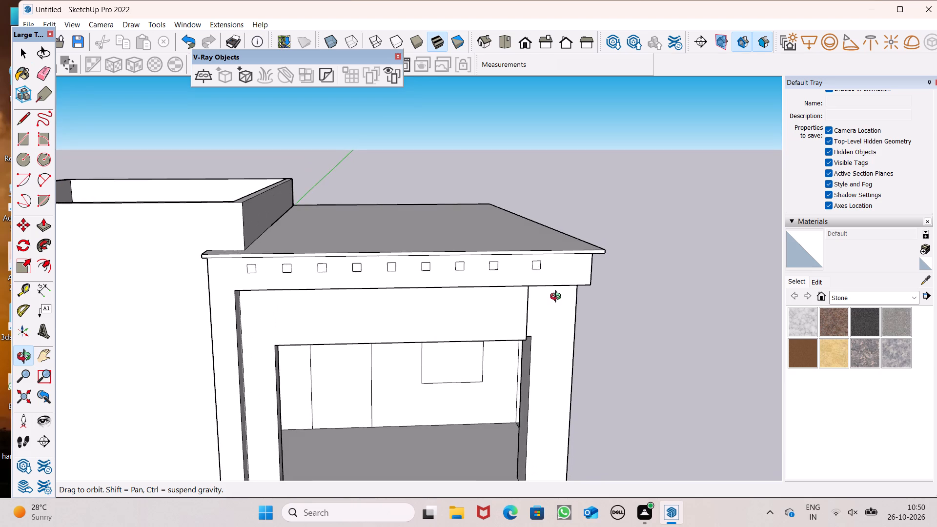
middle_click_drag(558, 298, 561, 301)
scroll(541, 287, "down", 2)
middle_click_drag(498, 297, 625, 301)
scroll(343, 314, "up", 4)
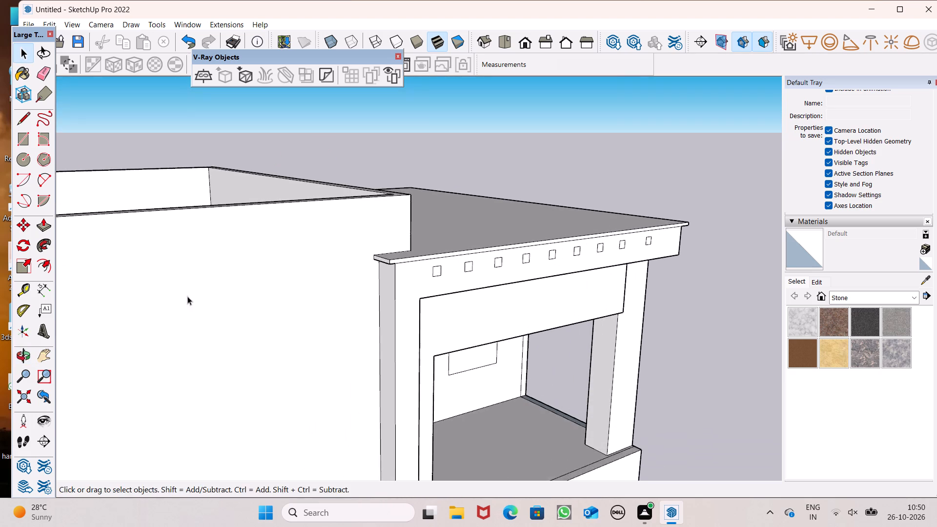
Push/Pull the first small fascia square, nearest the tall block, outward by about 9 3/8".
left_click(36, 223)
scroll(289, 237, "up", 4)
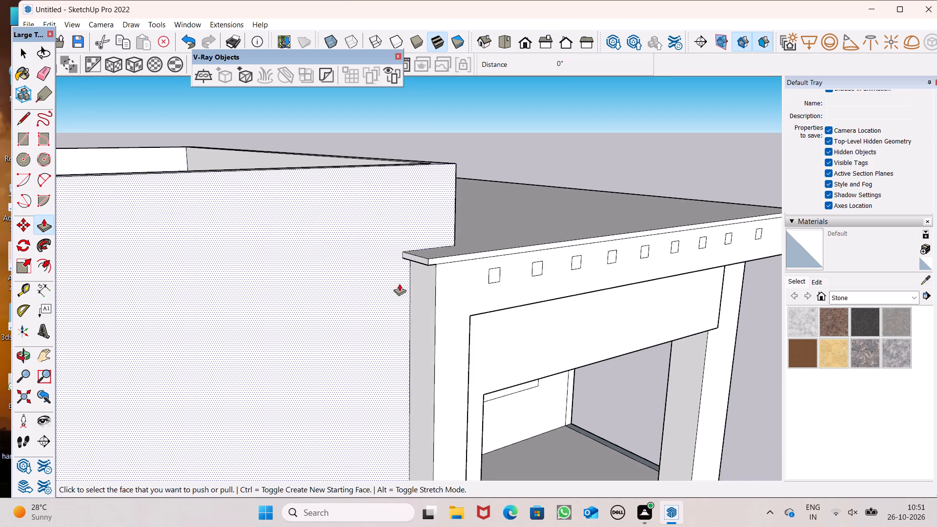
scroll(508, 284, "up", 1)
left_click_drag(516, 283, 528, 284)
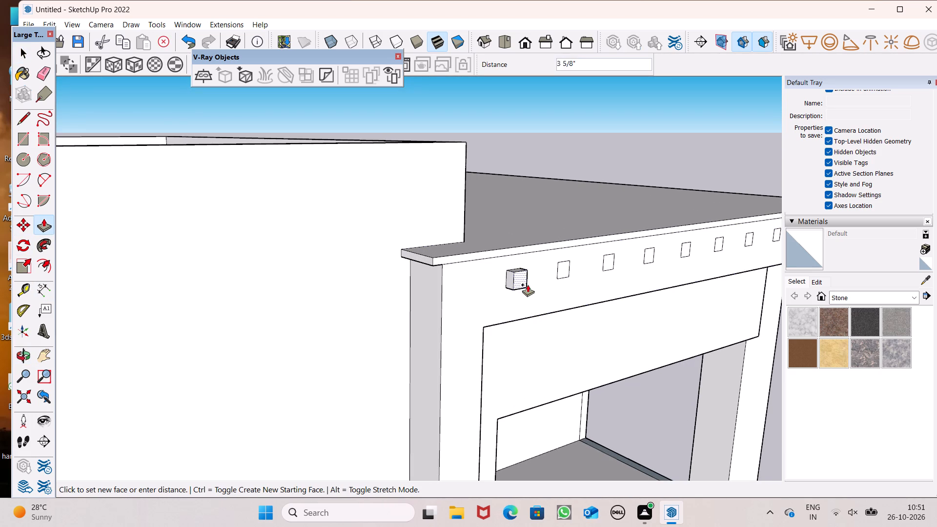
left_click_drag(528, 284, 541, 292)
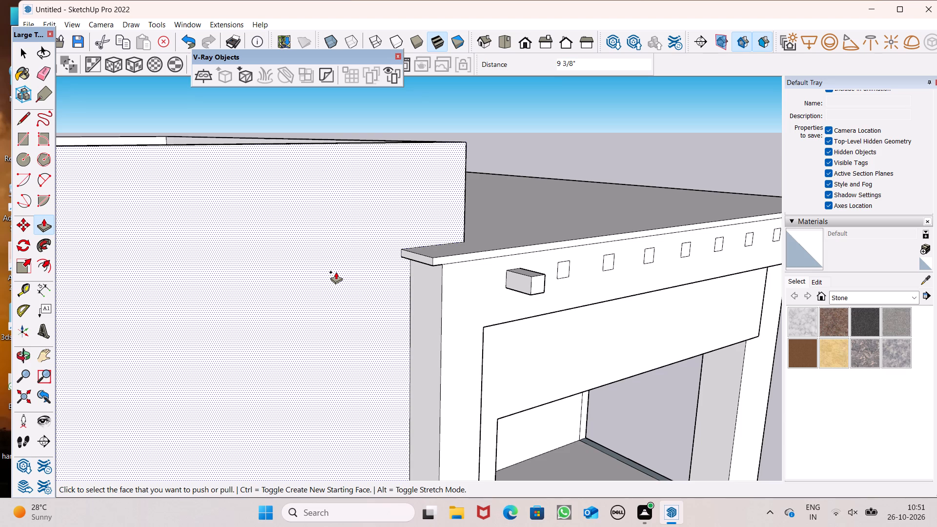
Push/Pull the second and third fascia squares outward by 9 3/8" to match the first projecting block.
scroll(336, 272, "down", 1)
scroll(387, 258, "down", 3)
middle_click_drag(439, 297, 493, 330)
scroll(439, 297, "up", 1)
scroll(615, 256, "up", 2)
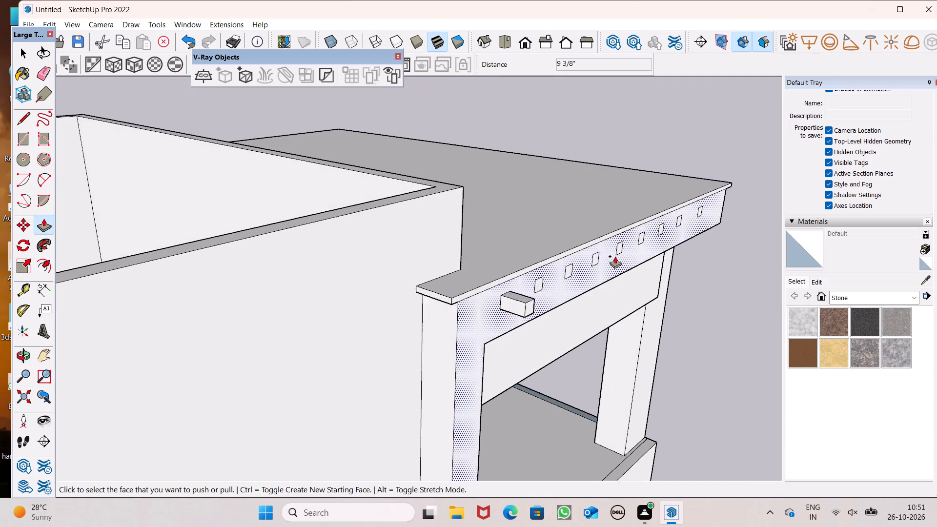
scroll(518, 289, "up", 3)
left_click_drag(531, 293, 522, 332)
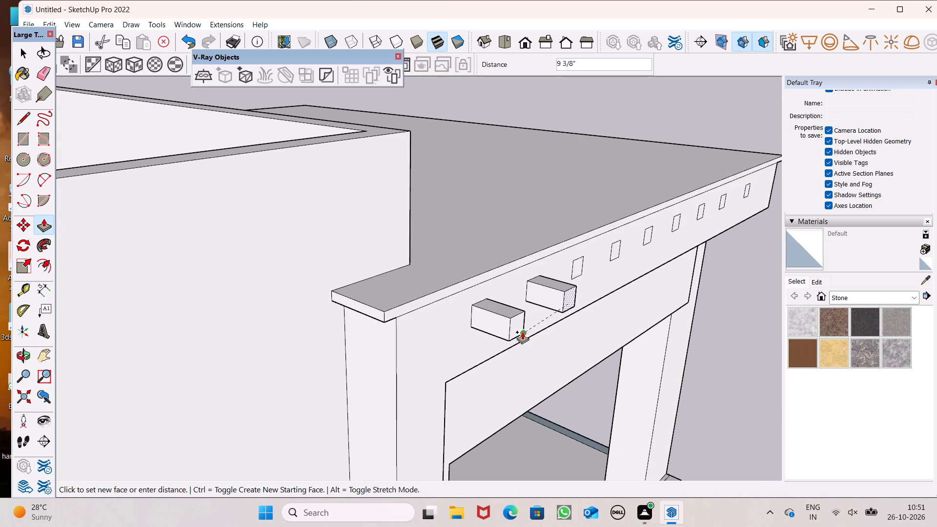
left_click_drag(522, 332, 522, 332)
scroll(474, 299, "down", 1)
left_click_drag(572, 274, 563, 304)
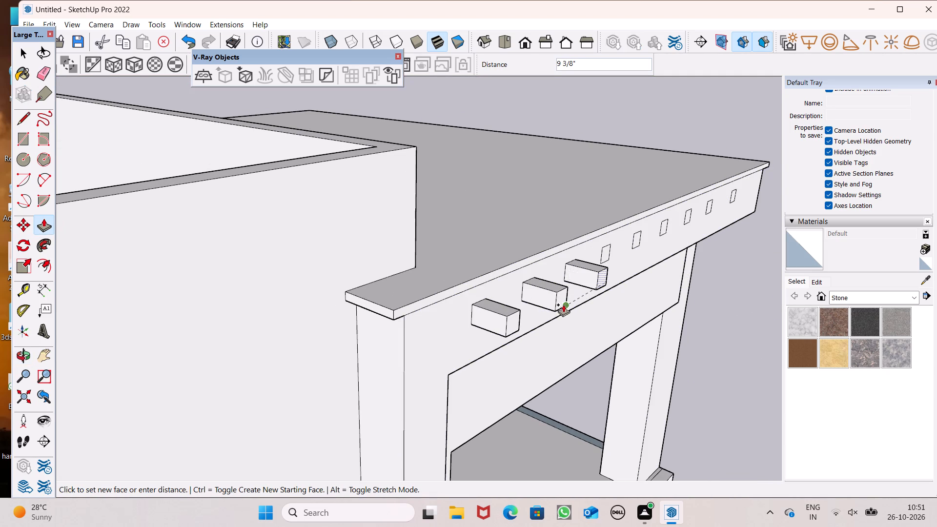
left_click_drag(563, 304, 562, 305)
Push/Pull the remaining six fascia squares outward by 9 3/8", matching the neighbouring blocks along the row.
scroll(503, 265, "down", 4)
middle_click_drag(532, 297, 351, 316)
scroll(424, 317, "up", 7)
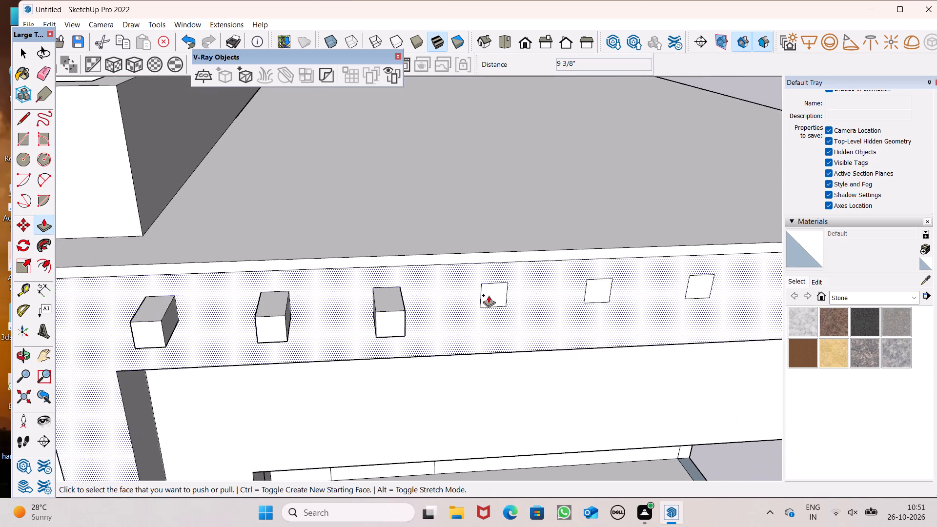
left_click_drag(500, 299, 394, 331)
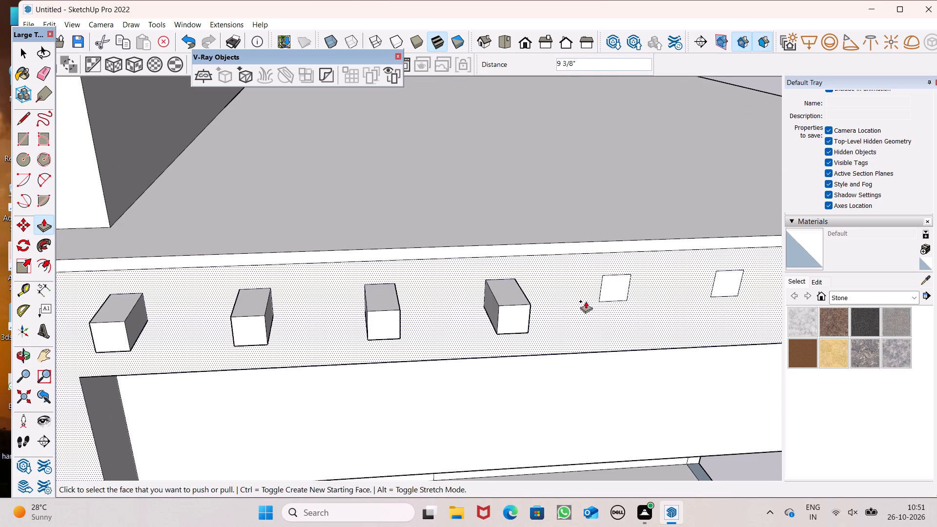
left_click_drag(615, 291, 526, 333)
scroll(469, 316, "down", 6)
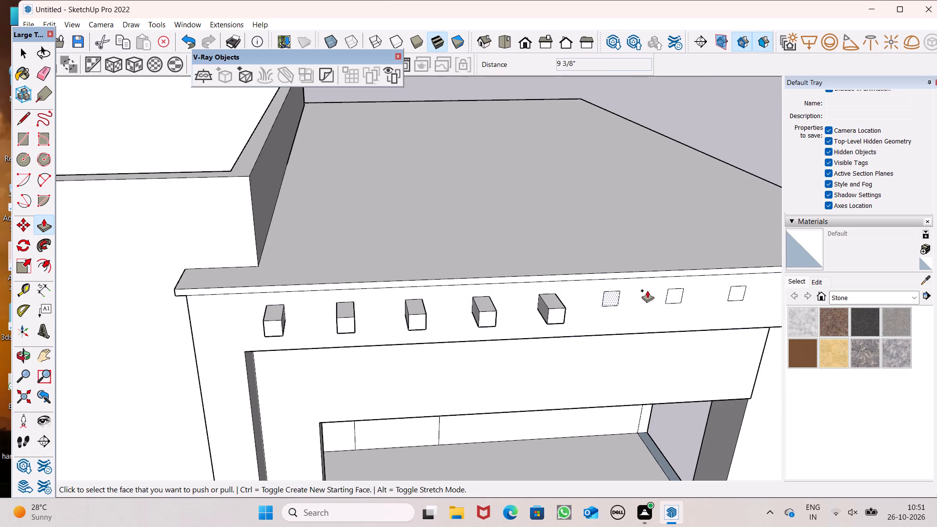
left_click_drag(612, 301, 559, 324)
scroll(427, 316, "down", 7)
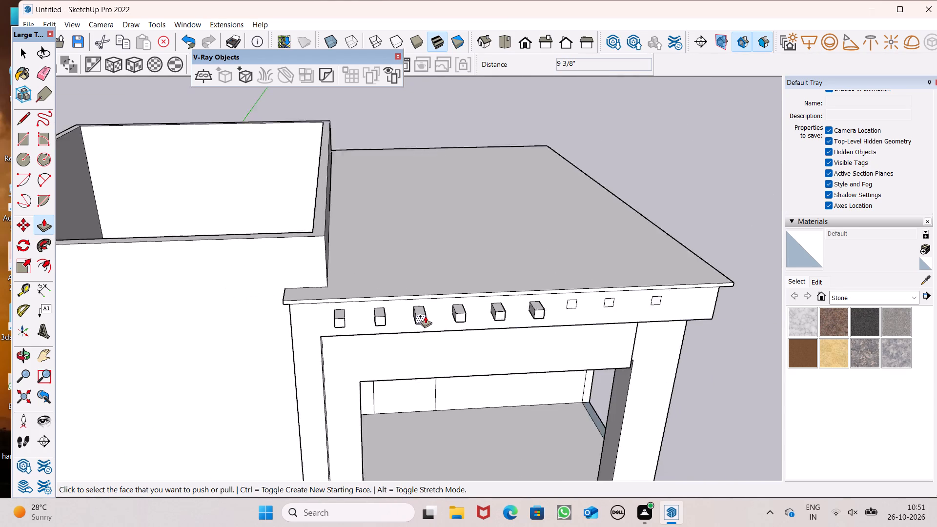
scroll(632, 286, "up", 7)
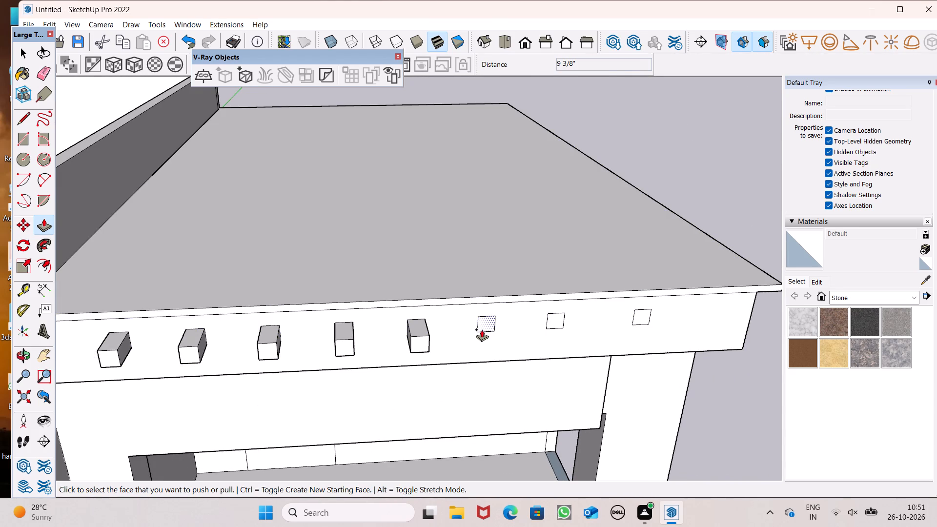
left_click_drag(484, 326, 421, 350)
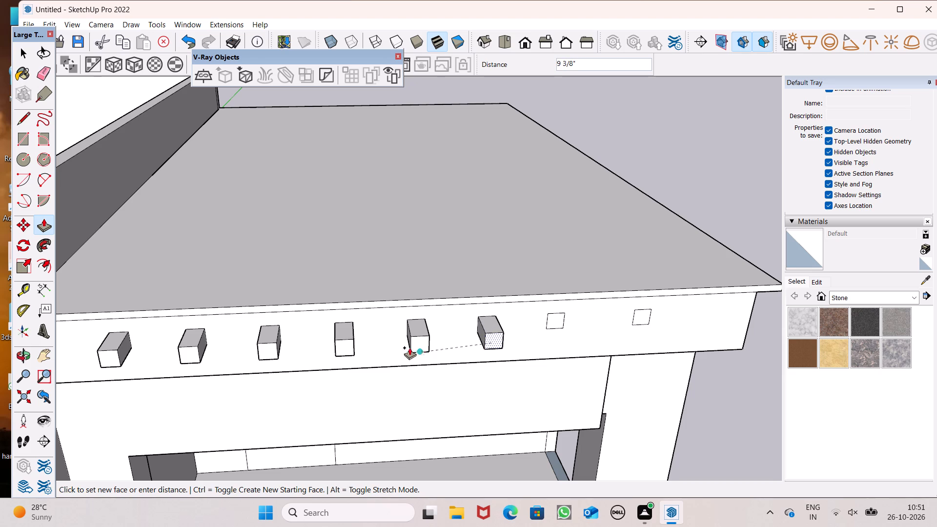
scroll(392, 345, "down", 4)
left_click_drag(501, 331, 463, 348)
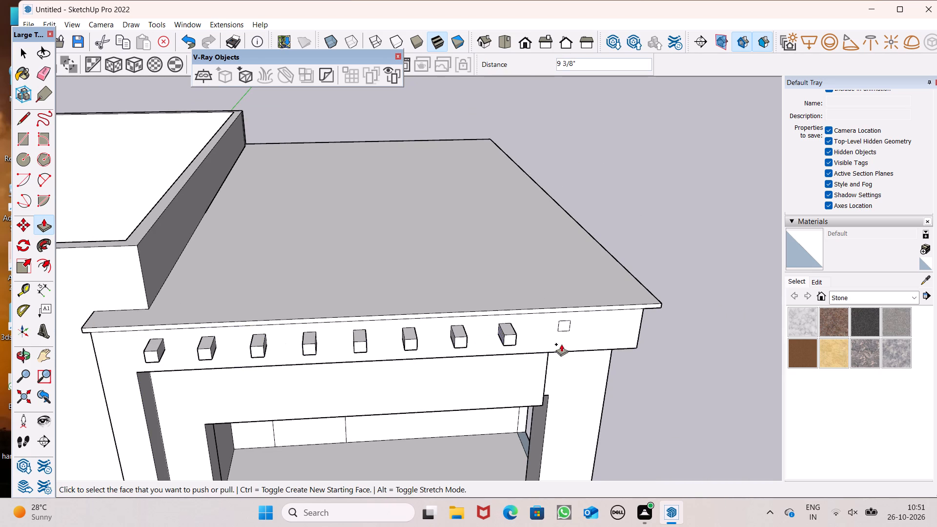
left_click_drag(563, 331, 510, 345)
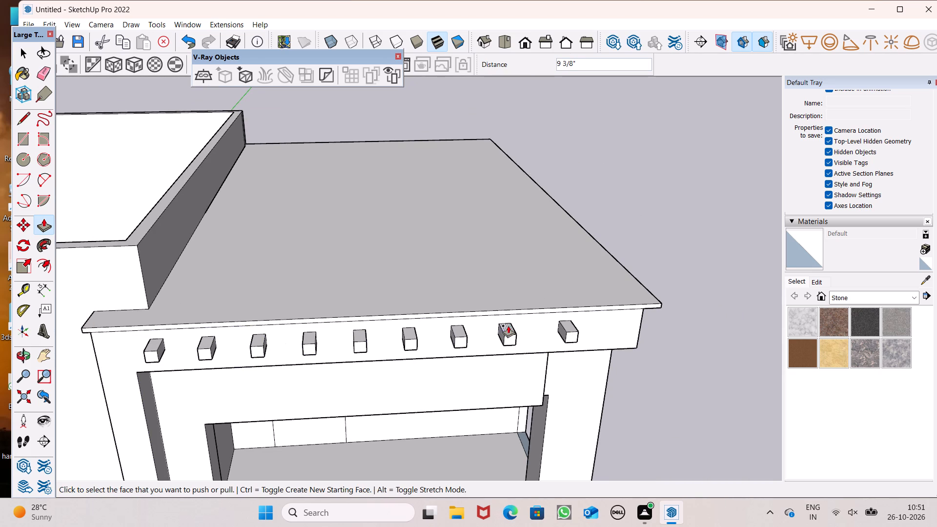
Push/Pull the front edge of the roof slab's top lip outward so it overhangs the row of projecting blocks.
scroll(508, 319, "down", 3)
middle_click_drag(500, 363, 650, 248)
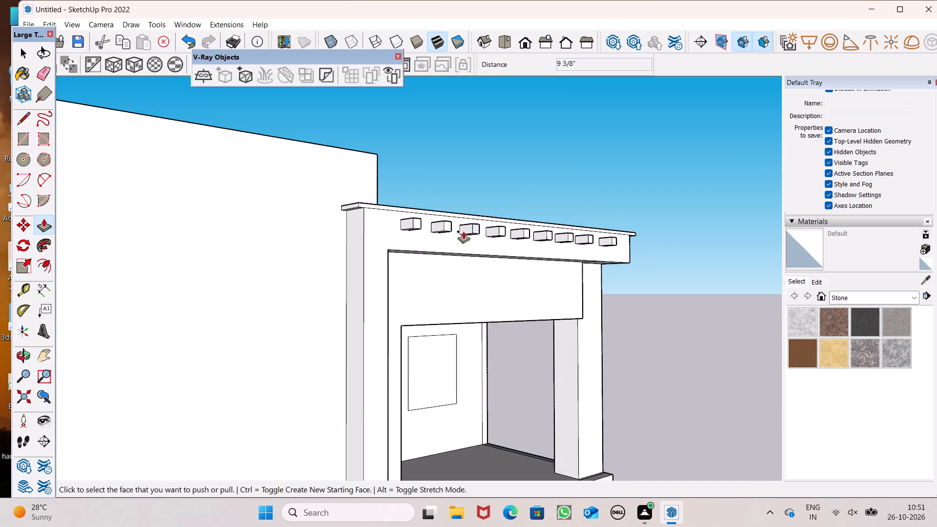
scroll(344, 198, "up", 5)
middle_click_drag(409, 230, 447, 258)
scroll(447, 259, "up", 1)
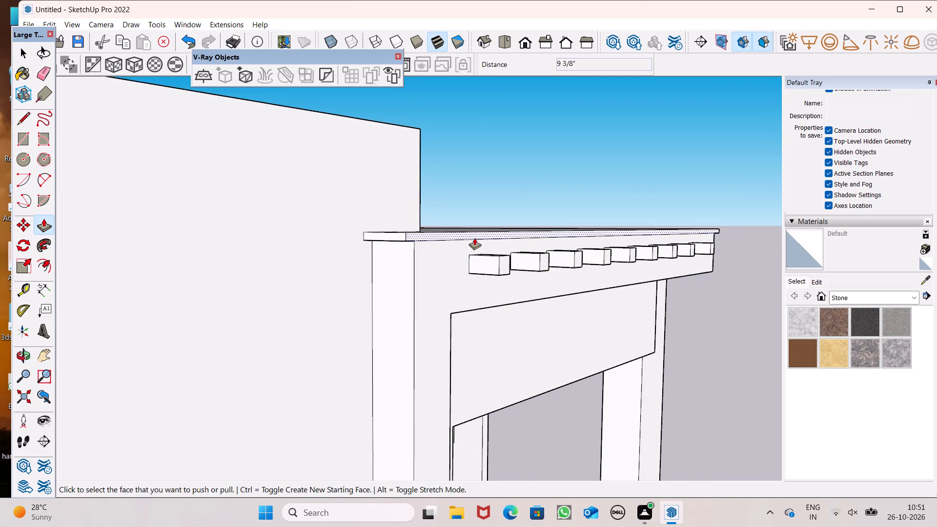
scroll(474, 238, "up", 2)
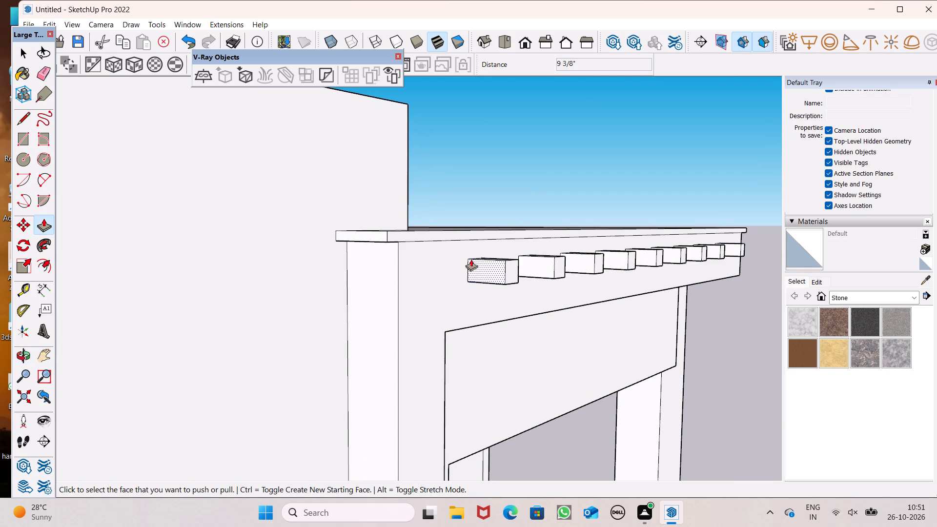
left_click_drag(454, 234, 500, 250)
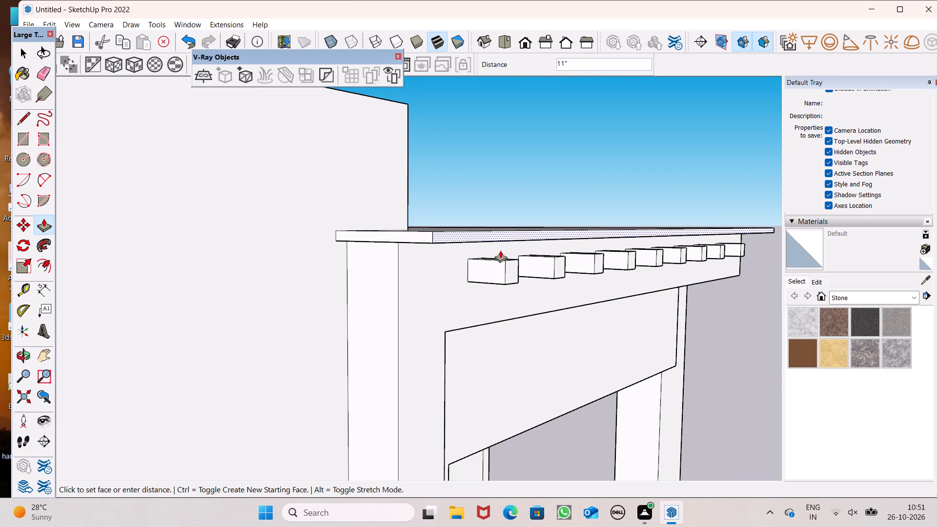
left_click_drag(500, 250, 507, 253)
left_click(509, 253)
key("space")
Push/Pull the front edge of the overhanging roof lip back inward by about 3 1/8".
middle_click_drag(521, 270, 527, 262)
scroll(523, 270, "up", 1)
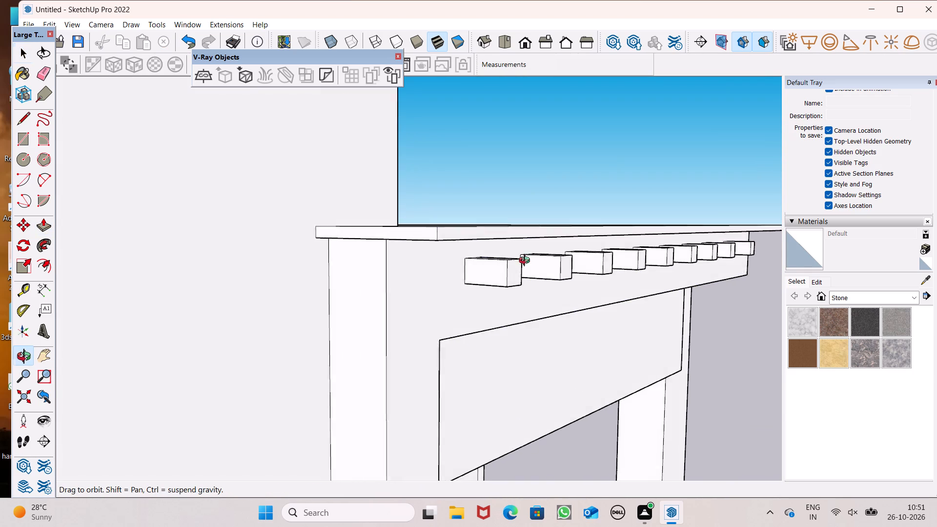
middle_click_drag(527, 262, 536, 195)
middle_click_drag(527, 210, 518, 265)
scroll(500, 259, "down", 5)
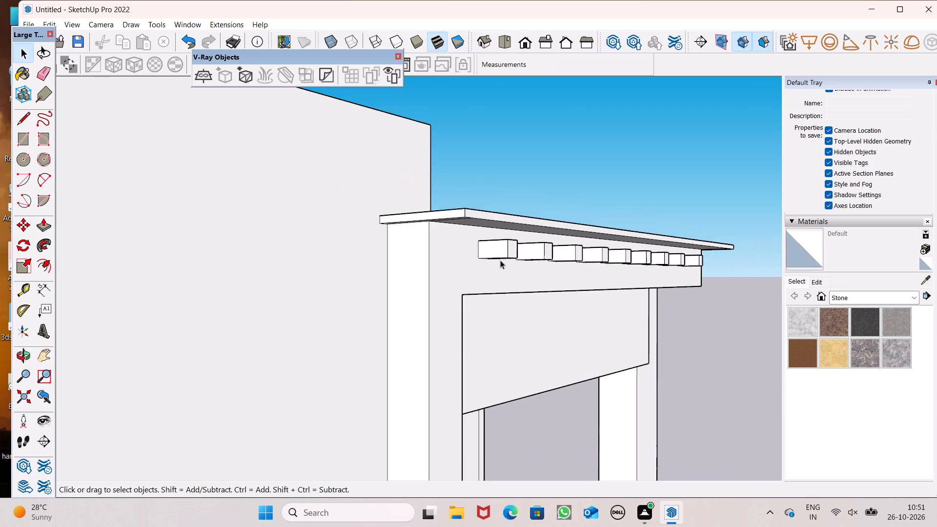
middle_click_drag(502, 262, 351, 265)
scroll(503, 262, "up", 1)
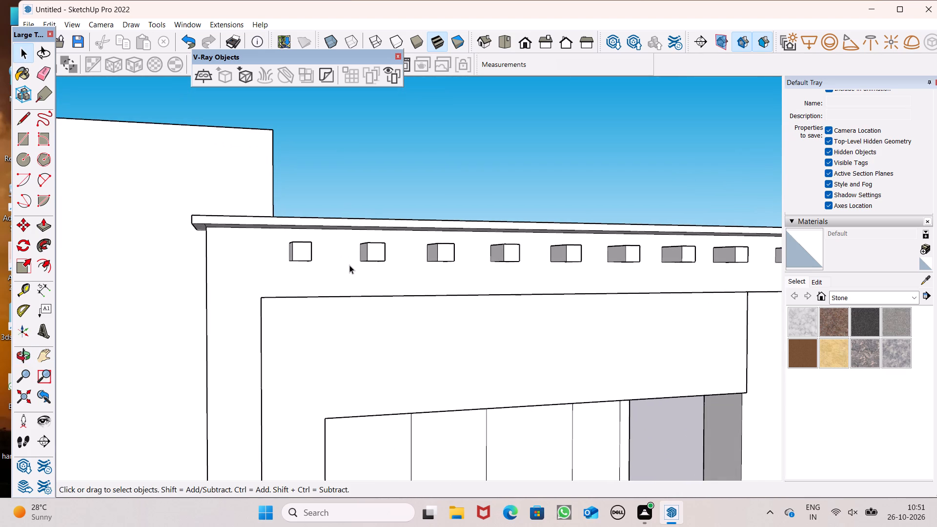
scroll(352, 246, "down", 1)
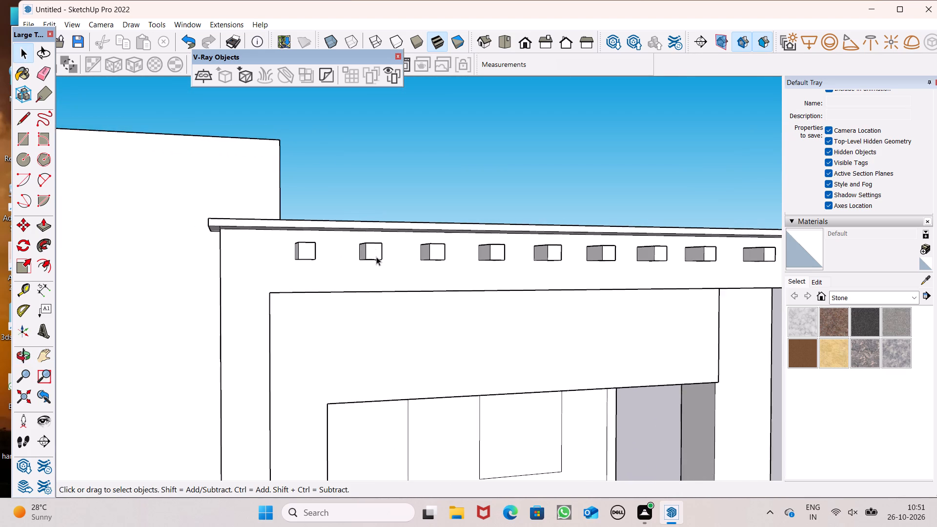
middle_click_drag(378, 257, 531, 237)
left_click(42, 226)
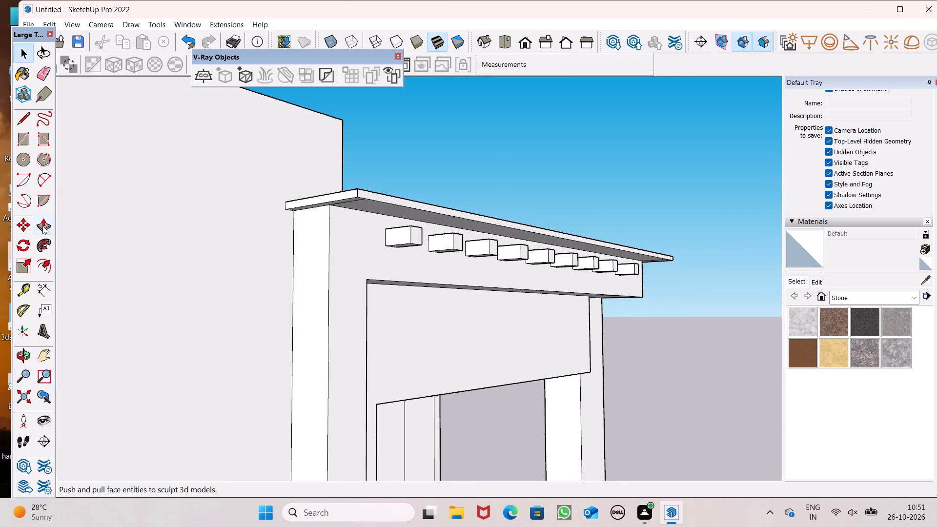
scroll(312, 223, "up", 2)
left_click_drag(432, 197, 420, 196)
scroll(461, 205, "down", 3)
middle_click_drag(470, 236, 454, 362)
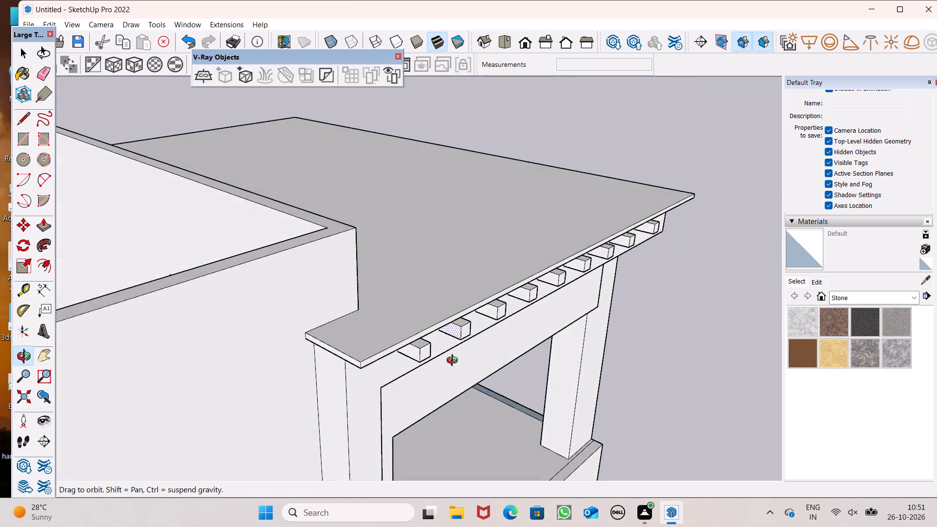
middle_click_drag(454, 362, 454, 378)
scroll(460, 394, "up", 1)
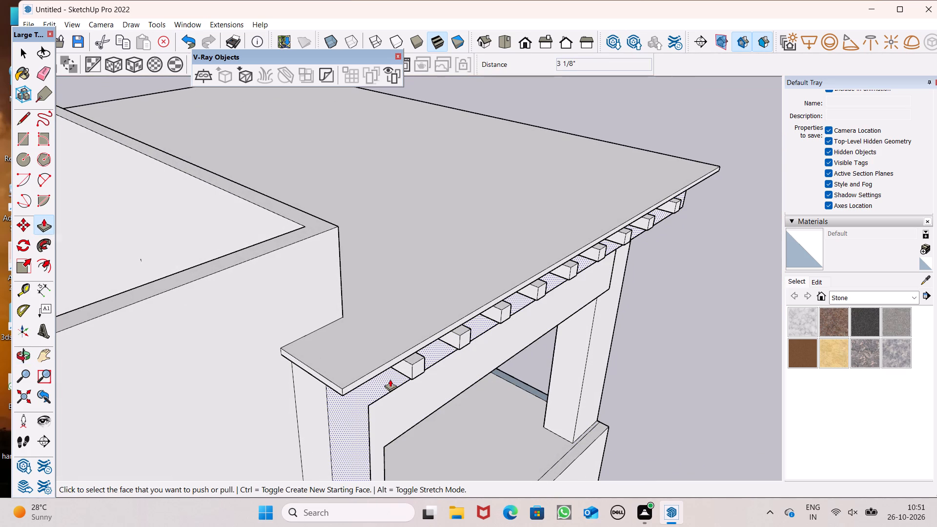
key("space")
Push/Pull the top faces of the first three fascia blocks up toward the lip's underside, the second about 3 13/16", the third about 3 3/8".
scroll(393, 383, "up", 1)
middle_click_drag(425, 352, 414, 220)
scroll(425, 352, "up", 1)
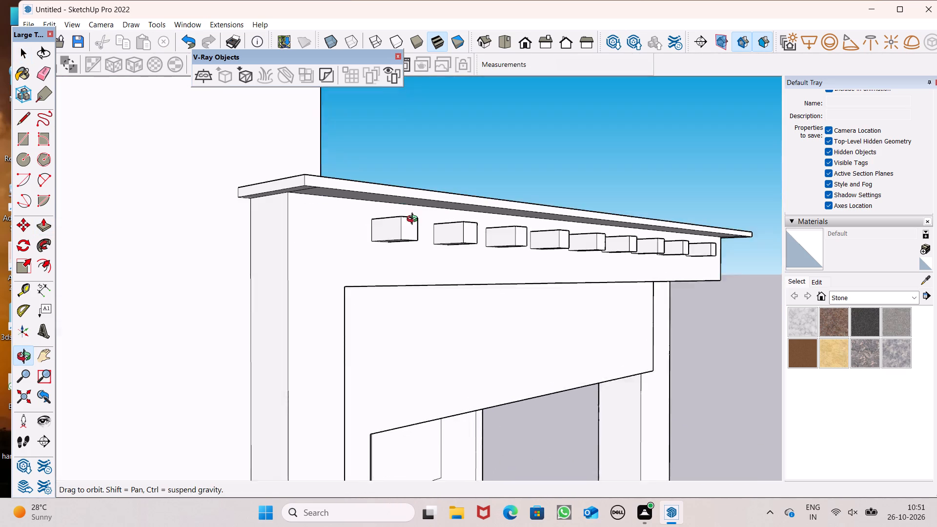
middle_click_drag(414, 220, 414, 219)
scroll(411, 223, "up", 1)
middle_click_drag(411, 224, 383, 281)
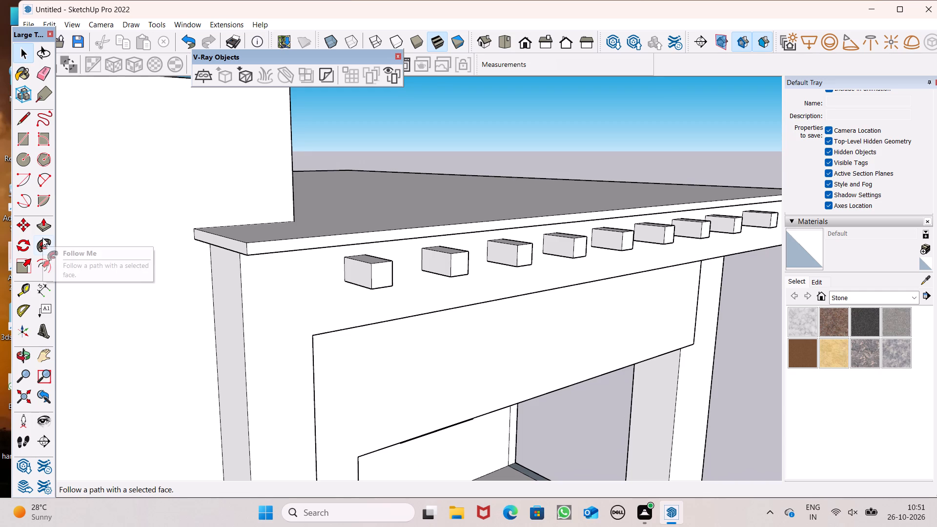
left_click(41, 233)
scroll(243, 241, "up", 5)
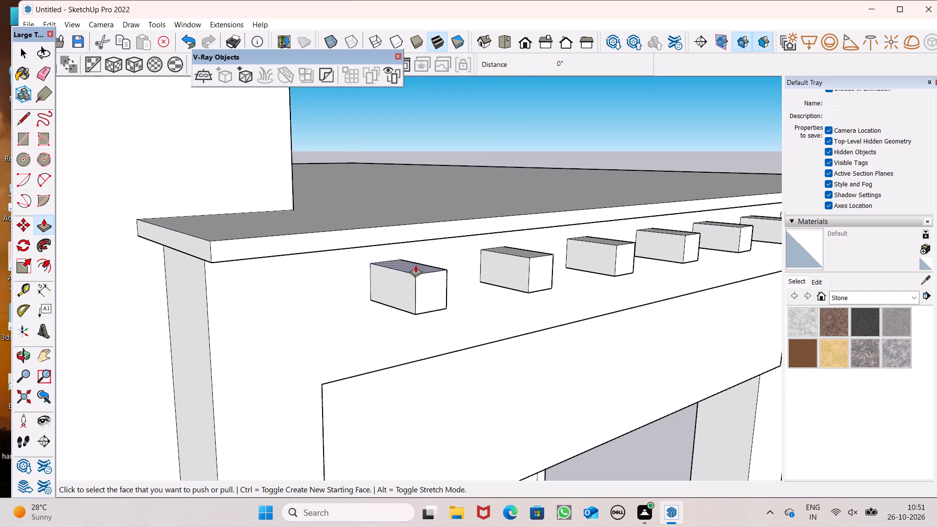
left_click_drag(415, 265, 410, 233)
middle_click_drag(423, 259, 306, 277)
left_click_drag(492, 269, 492, 242)
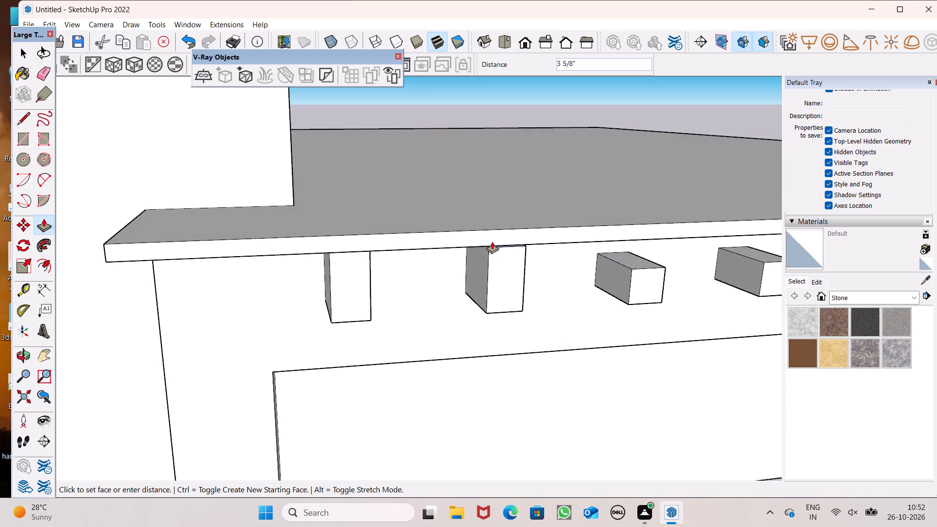
left_click_drag(492, 242, 491, 241)
scroll(279, 239, "down", 5)
scroll(348, 219, "up", 7)
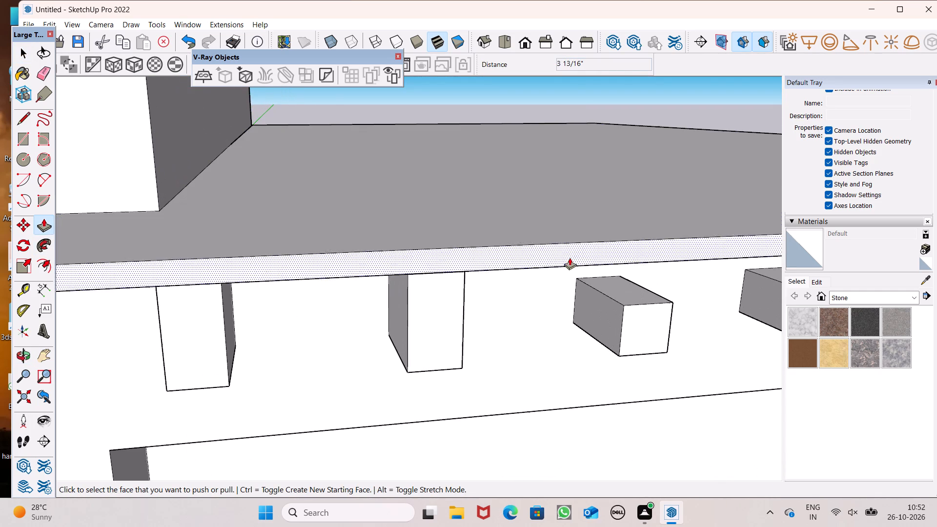
left_click_drag(618, 290, 607, 255)
Examine from above, below and the side how the raised blocks meet the underside of the roof lip.
scroll(415, 250, "down", 7)
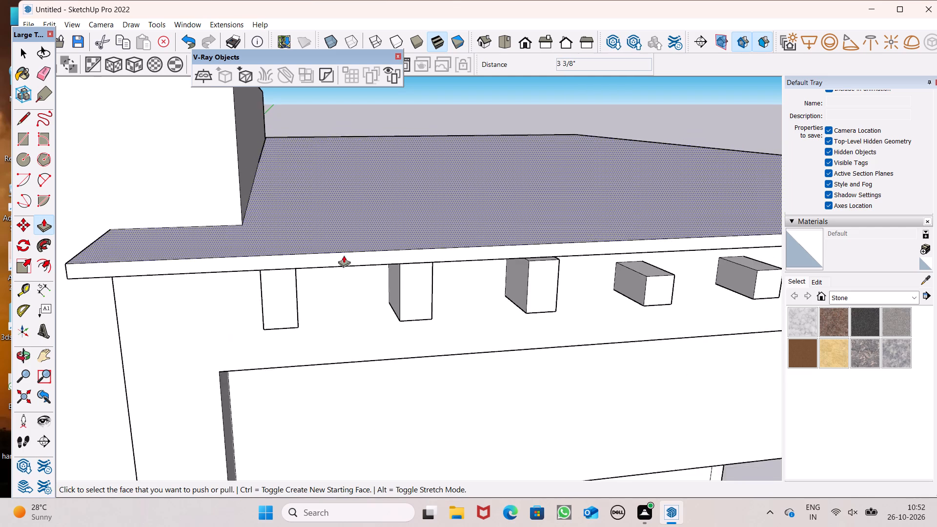
middle_click_drag(468, 275, 452, 389)
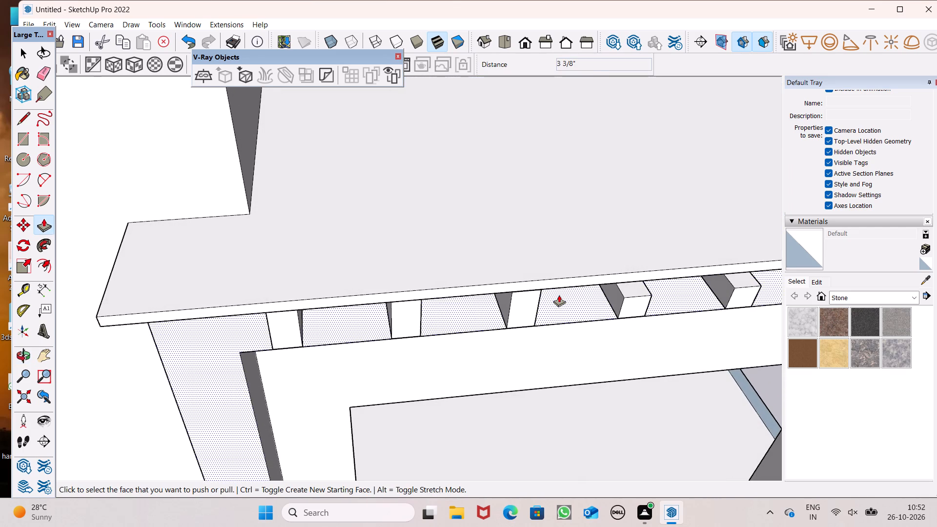
scroll(559, 295, "up", 9)
middle_click_drag(549, 302, 579, 148)
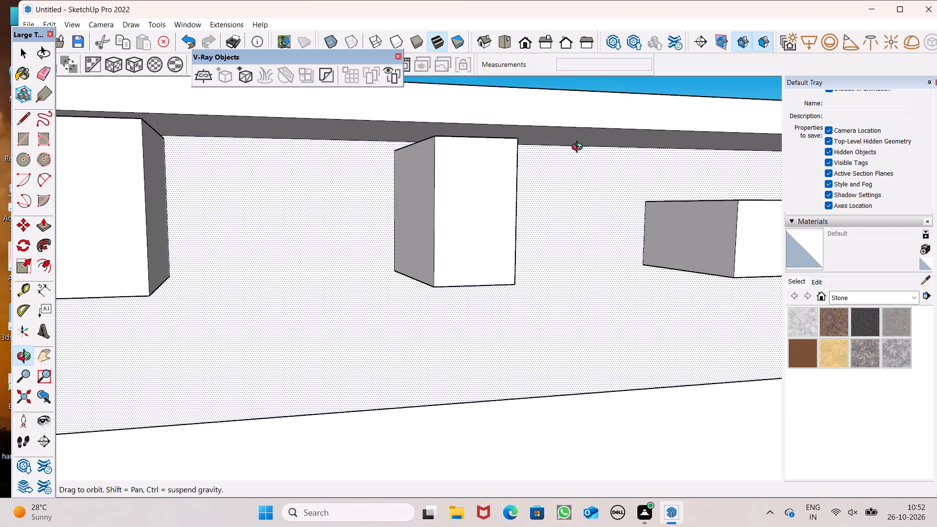
middle_click_drag(579, 148, 765, 162)
scroll(407, 186, "up", 7)
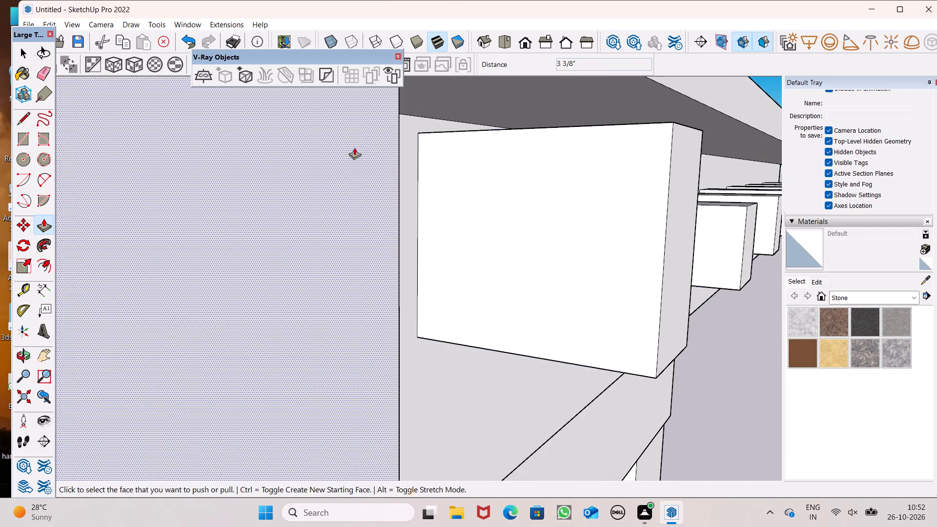
scroll(362, 167, "down", 4)
scroll(457, 181, "down", 10)
scroll(166, 165, "up", 7)
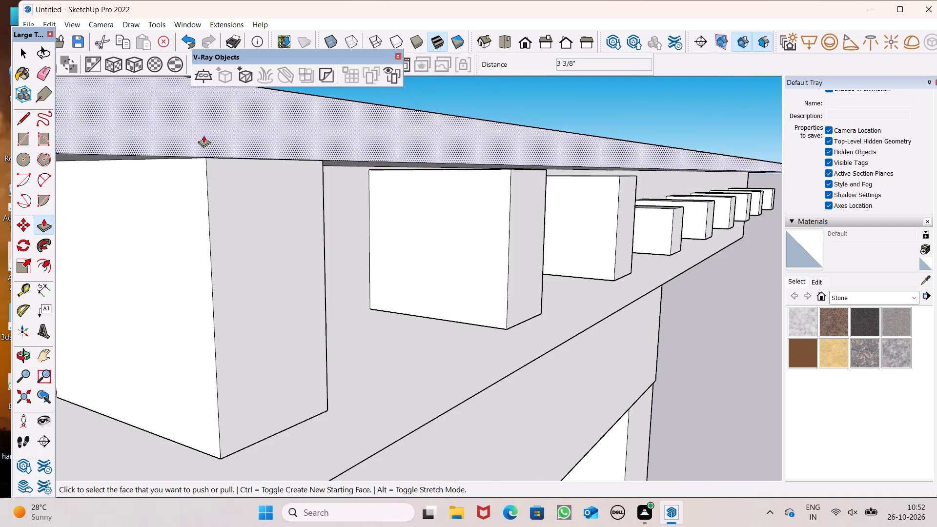
Push/Pull the second and third fascia blocks' top faces up against the lip's underside, about 3/16" and 5/8" more respectively.
scroll(274, 176, "up", 1)
middle_click_drag(275, 180, 269, 180)
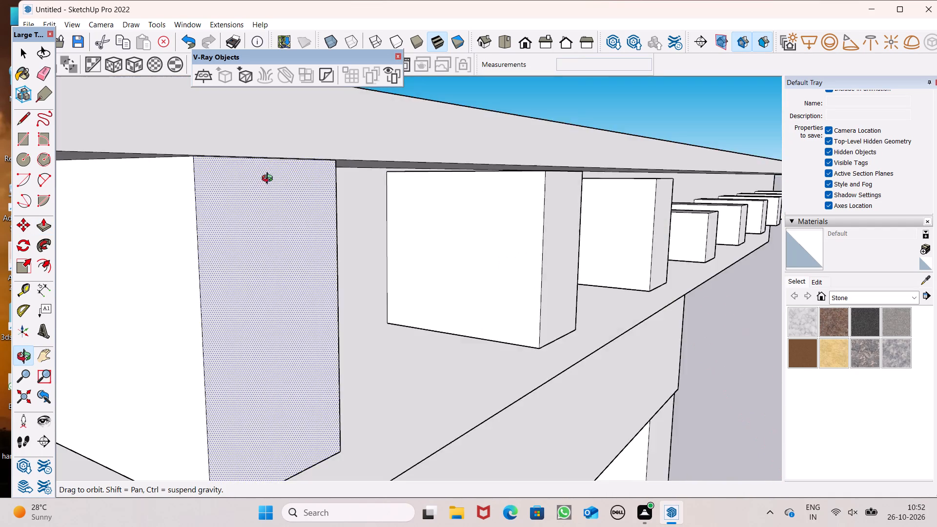
middle_click_drag(269, 180, 259, 180)
scroll(569, 163, "up", 8)
scroll(530, 209, "up", 8)
left_click_drag(445, 184, 445, 172)
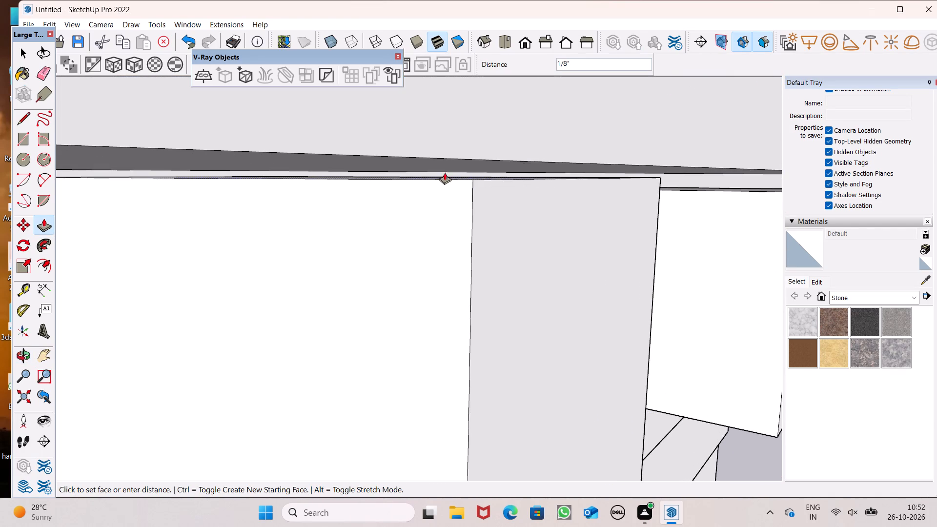
left_click_drag(445, 172, 445, 148)
scroll(338, 186, "down", 14)
scroll(445, 183, "up", 8)
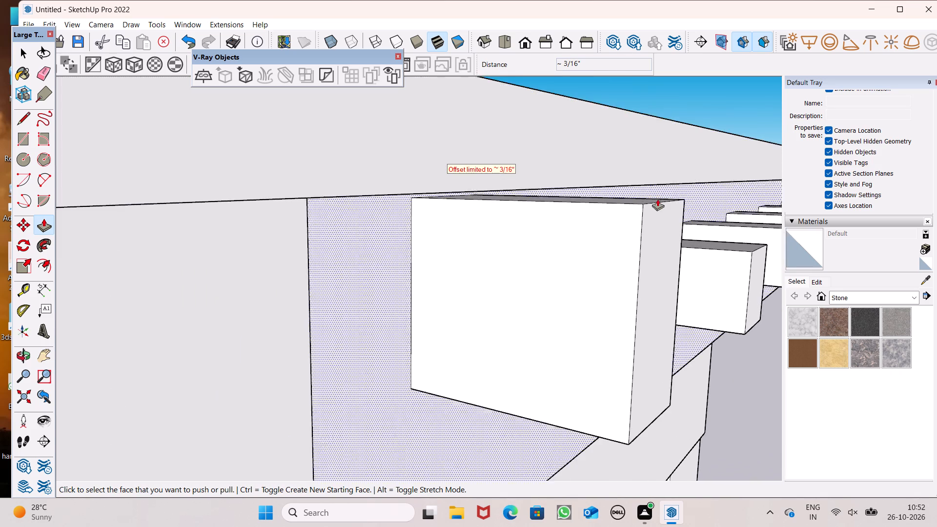
scroll(657, 202, "up", 5)
left_click_drag(591, 200, 592, 166)
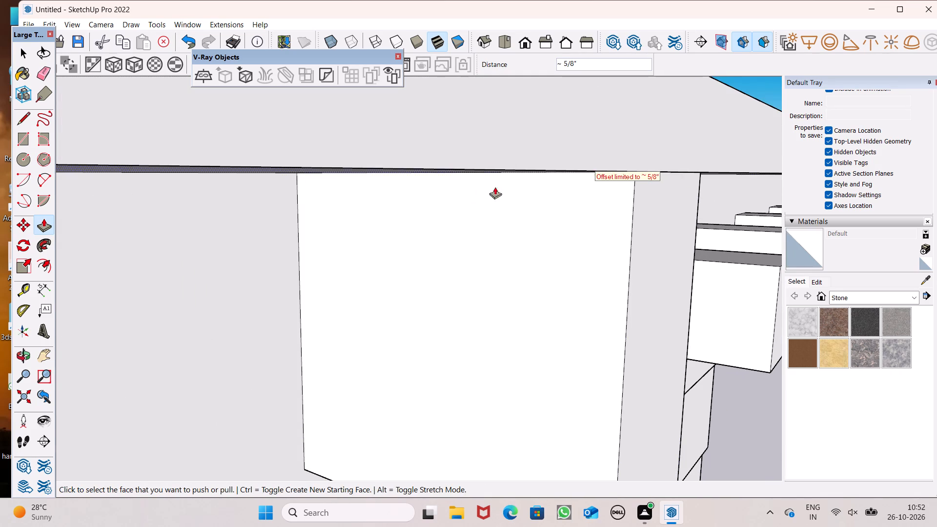
Push/Pull the fourth fascia block's top face up about 3 11/16", plus another 5/16" to meet the lip's underside.
scroll(435, 209, "down", 14)
scroll(531, 207, "up", 7)
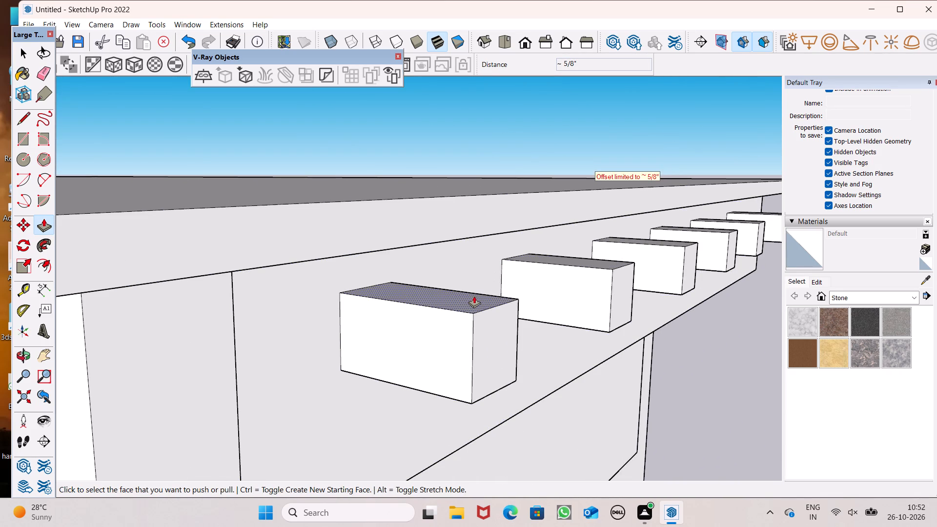
left_click_drag(472, 298, 448, 233)
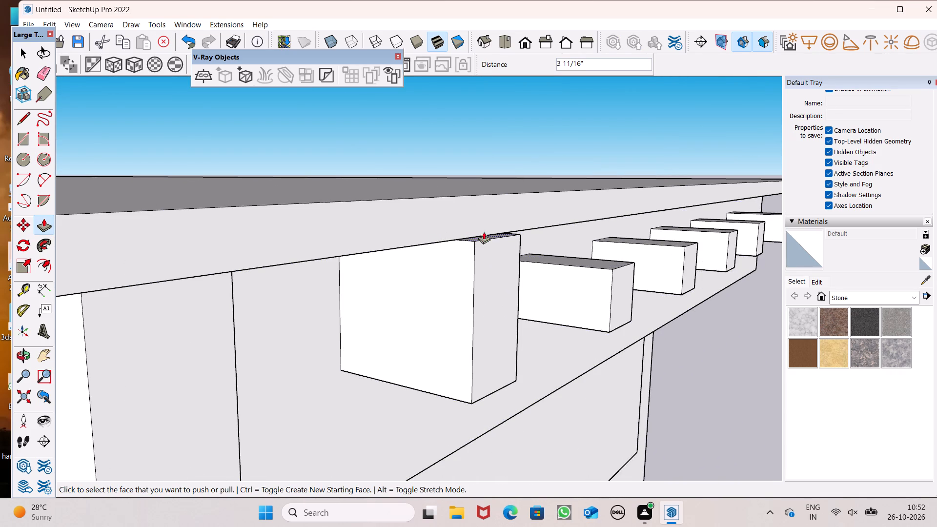
middle_click_drag(493, 236, 444, 293)
scroll(448, 286, "up", 1)
middle_click_drag(504, 292, 524, 214)
scroll(524, 214, "up", 5)
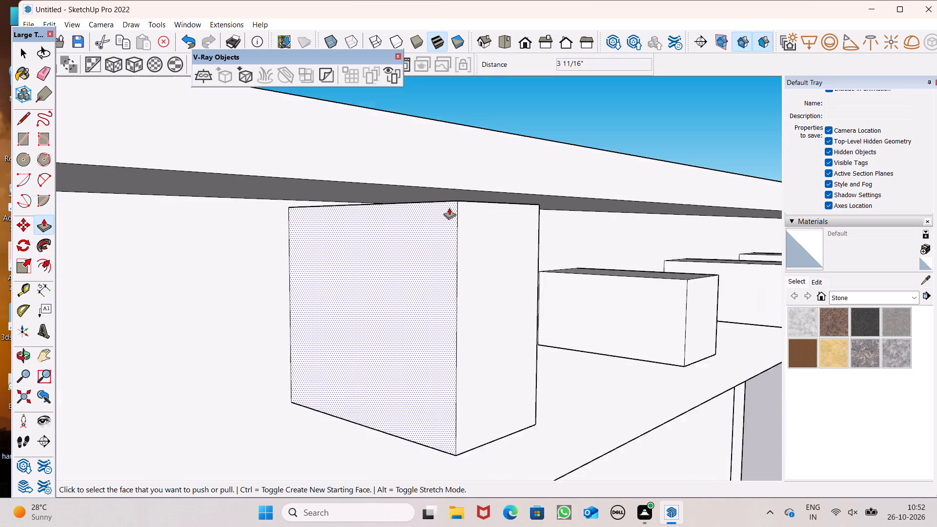
scroll(449, 207, "up", 3)
middle_click_drag(454, 203, 453, 225)
scroll(454, 225, "up", 1)
left_click_drag(465, 218, 461, 203)
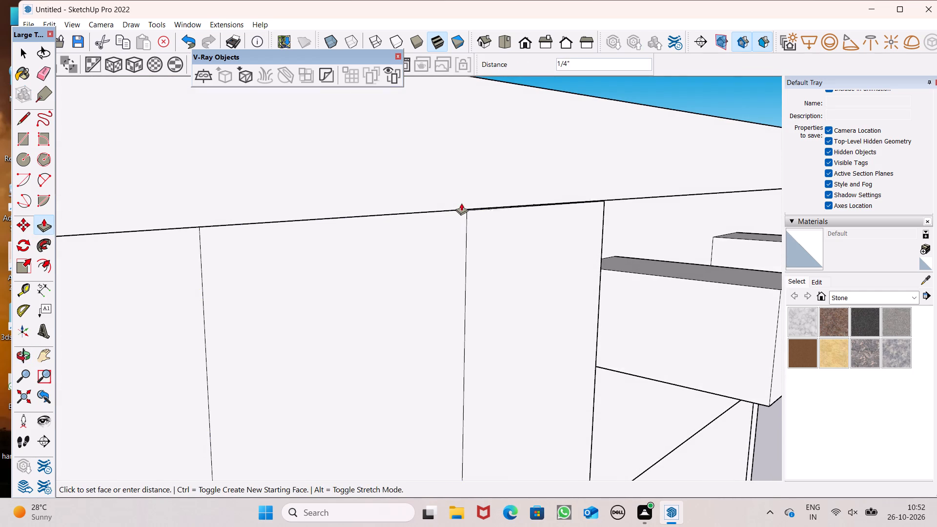
left_click_drag(461, 203, 459, 198)
Push/Pull the fifth fascia block's top face up about 4" to meet the underside of the roof lip.
scroll(414, 225, "down", 5)
scroll(353, 238, "down", 8)
scroll(440, 215, "up", 3)
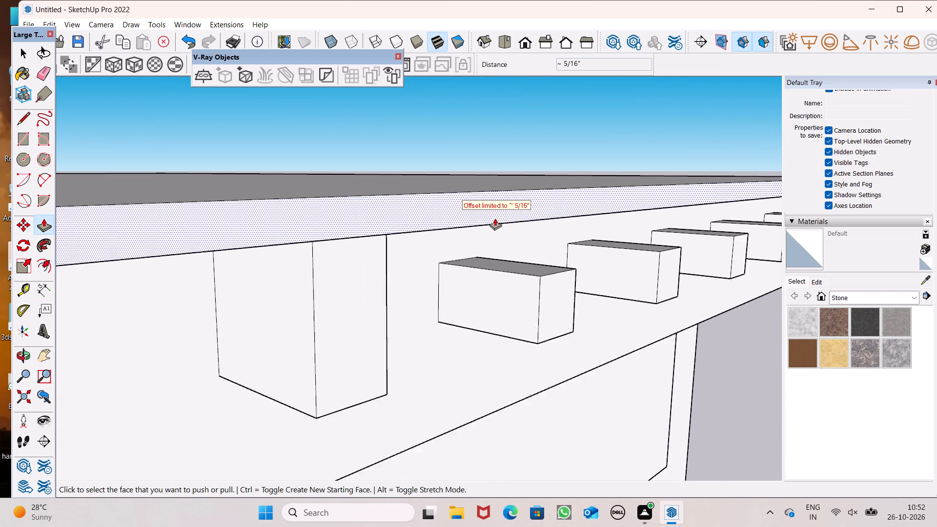
scroll(495, 218, "up", 4)
scroll(561, 228, "up", 5)
left_click_drag(491, 351, 483, 297)
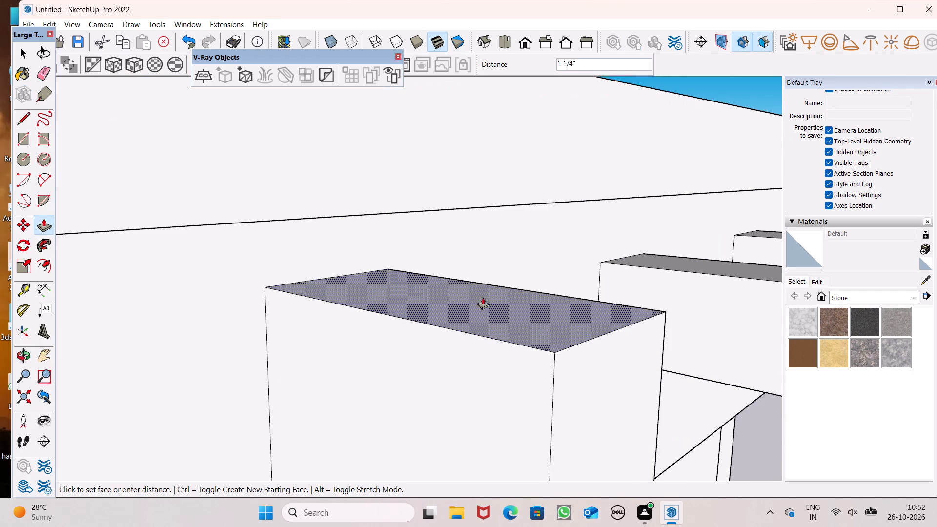
left_click_drag(483, 297, 449, 180)
Push/Pull the sixth fascia block's top face up about 4" to meet the underside of the roof lip.
scroll(390, 233, "down", 7)
scroll(415, 274, "up", 1)
middle_click_drag(419, 273, 388, 242)
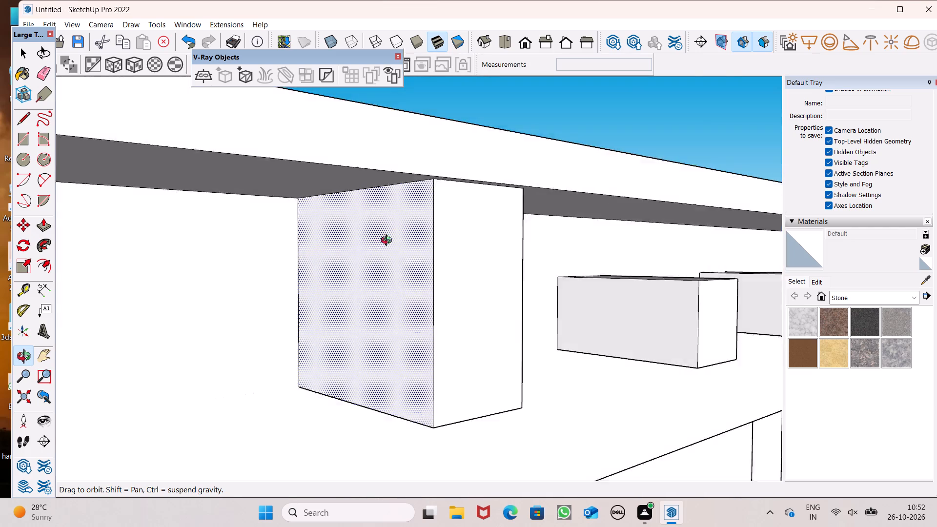
middle_click_drag(388, 242, 354, 252)
scroll(333, 261, "down", 14)
middle_click_drag(347, 287, 396, 324)
scroll(440, 262, "up", 5)
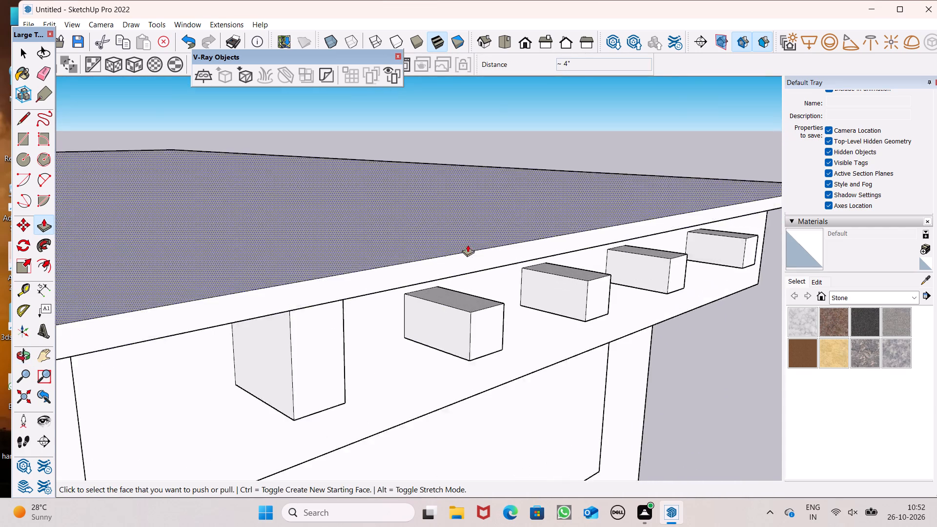
scroll(468, 244, "up", 3)
scroll(378, 344, "up", 5)
middle_click_drag(524, 345, 537, 324)
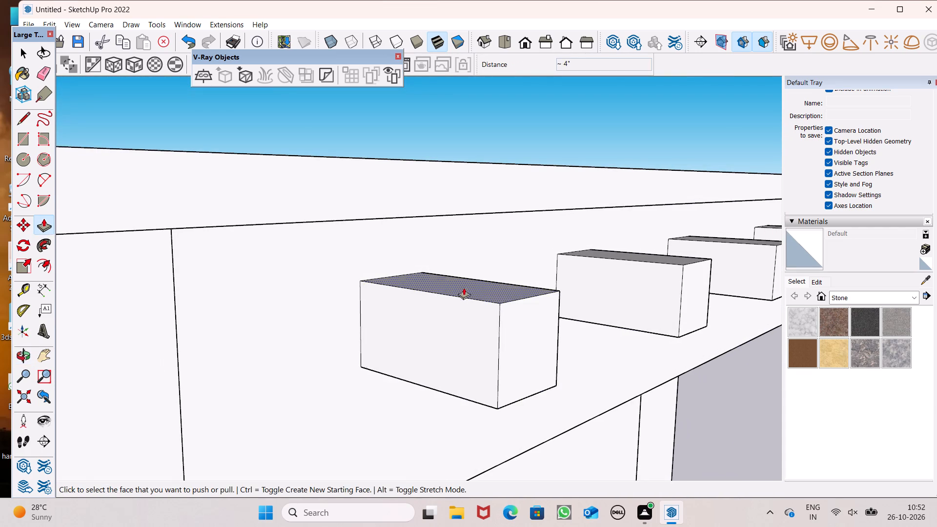
scroll(469, 304, "down", 2)
middle_click_drag(475, 312, 496, 285)
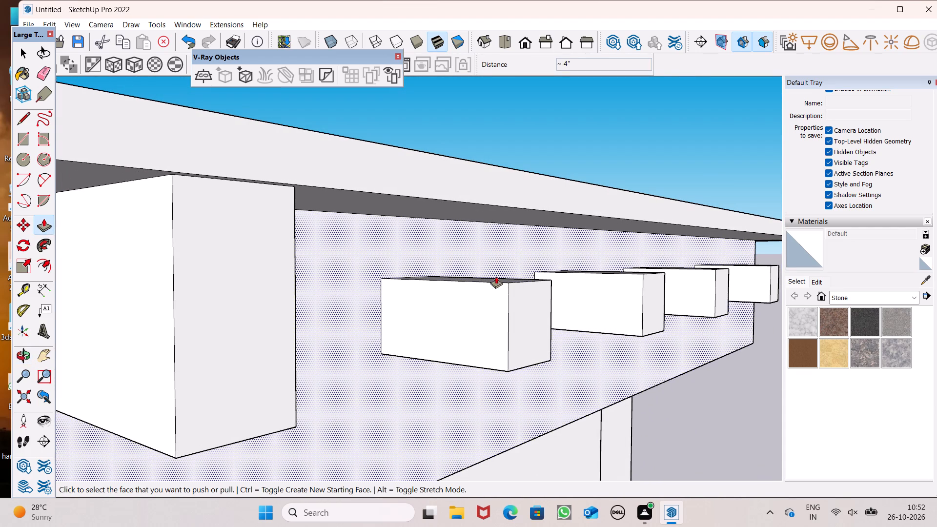
middle_click_drag(495, 285, 514, 299)
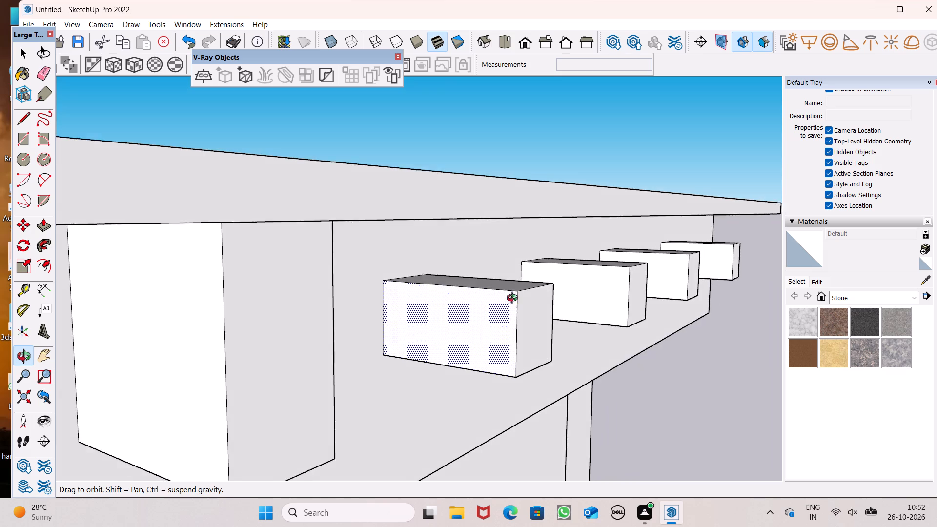
middle_click_drag(514, 299, 516, 297)
left_click_drag(512, 284, 512, 279)
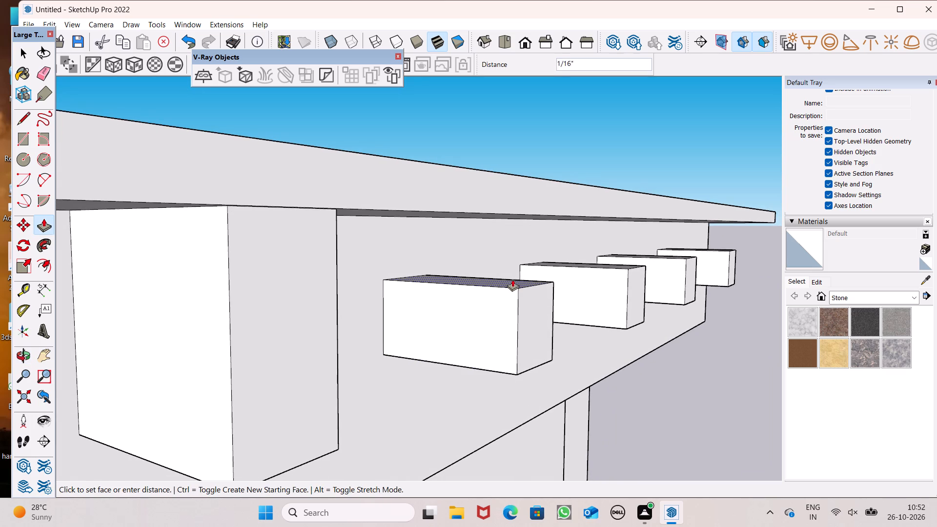
left_click_drag(512, 279, 502, 208)
Push/Pull the top faces of the seventh, eighth and ninth fascia blocks up about 4" each to the lip's underside.
scroll(408, 256, "down", 5)
scroll(568, 224, "up", 4)
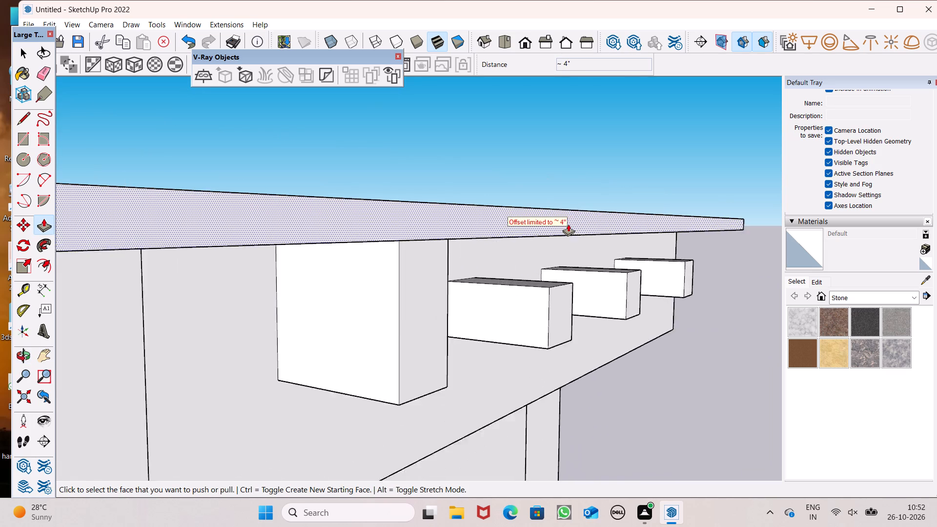
scroll(568, 224, "up", 8)
middle_click_drag(540, 271, 543, 259)
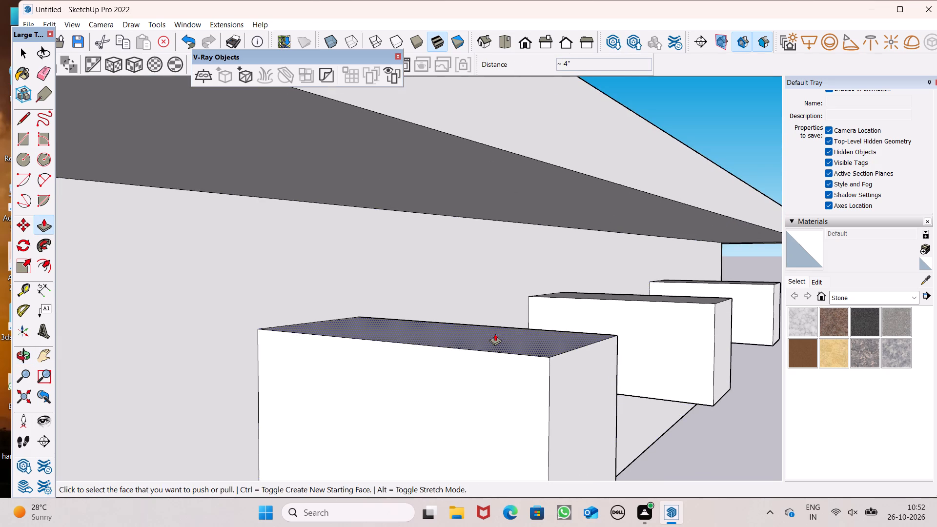
left_click_drag(494, 336, 445, 169)
scroll(322, 226, "down", 7)
scroll(269, 288, "down", 6)
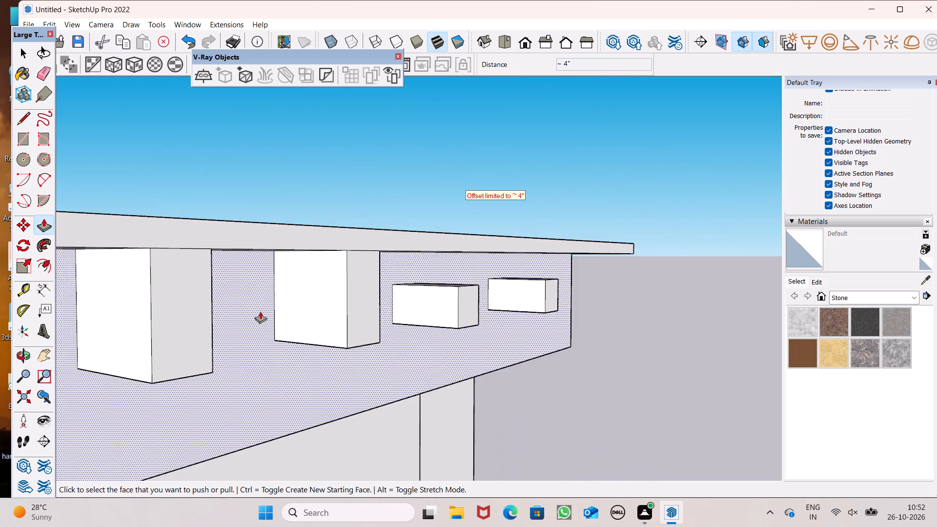
scroll(426, 249, "up", 13)
middle_click_drag(437, 295, 455, 286)
left_click_drag(448, 343, 400, 196)
scroll(319, 269, "down", 5)
scroll(617, 258, "up", 7)
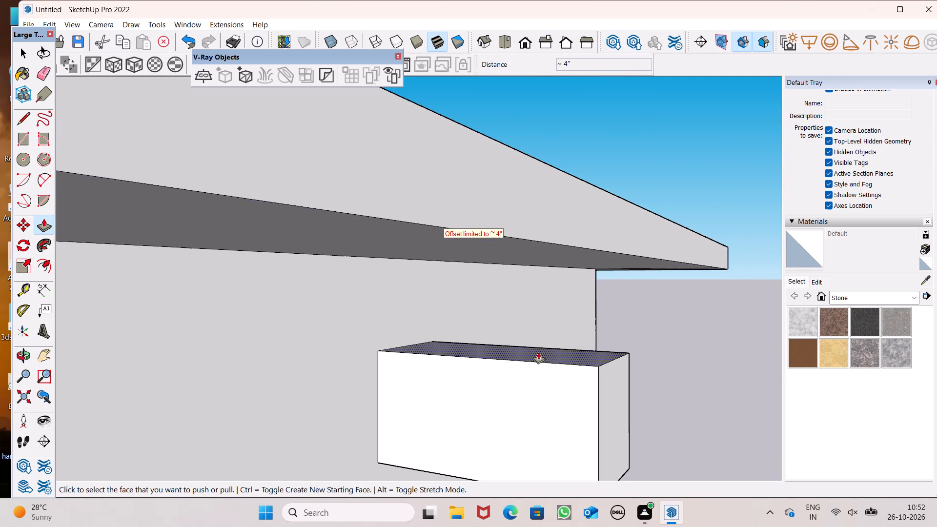
left_click_drag(538, 352, 478, 240)
Examine the full row of fascia blocks and the overhanging roof lip from the front and from above.
scroll(408, 296, "down", 8)
scroll(442, 249, "down", 7)
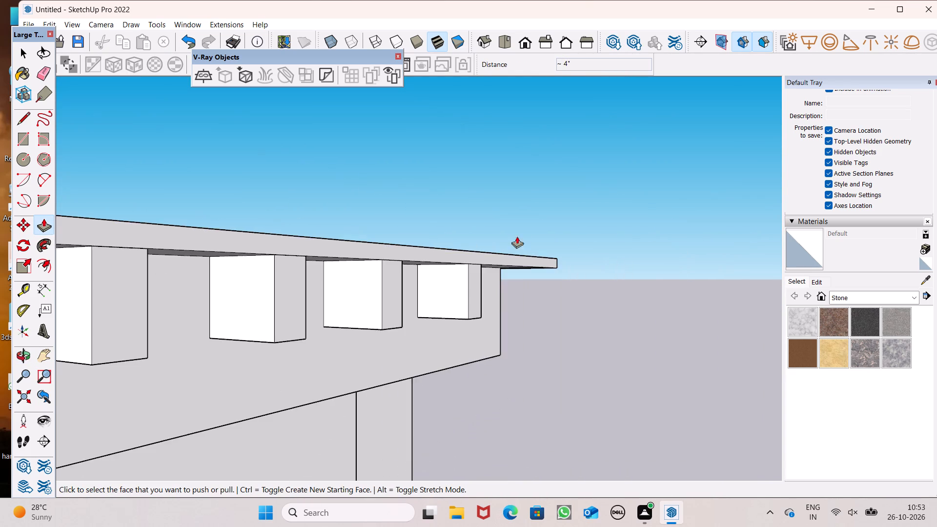
middle_click_drag(611, 239, 443, 299)
scroll(604, 161, "down", 10)
scroll(635, 226, "up", 1)
middle_click_drag(635, 226, 549, 232)
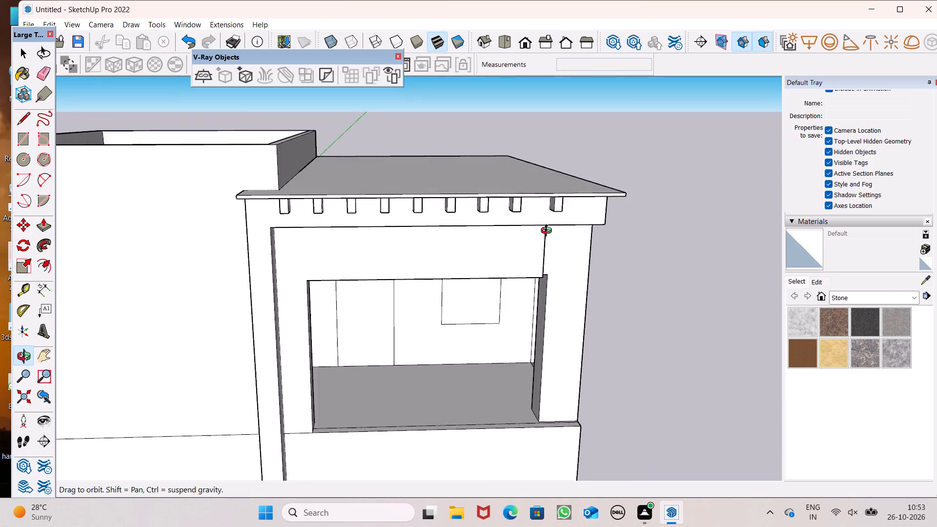
middle_click_drag(549, 232, 565, 197)
key("space")
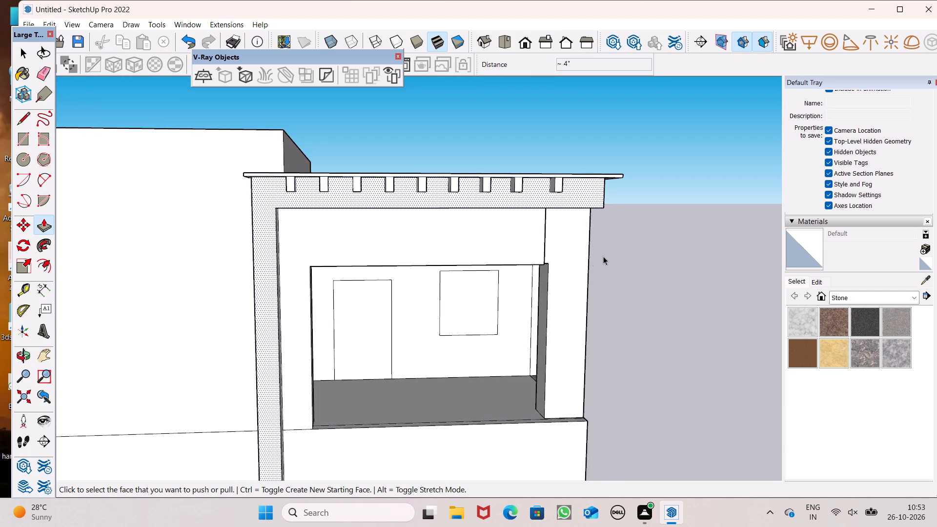
scroll(598, 156, "down", 2)
middle_click_drag(584, 211, 715, 304)
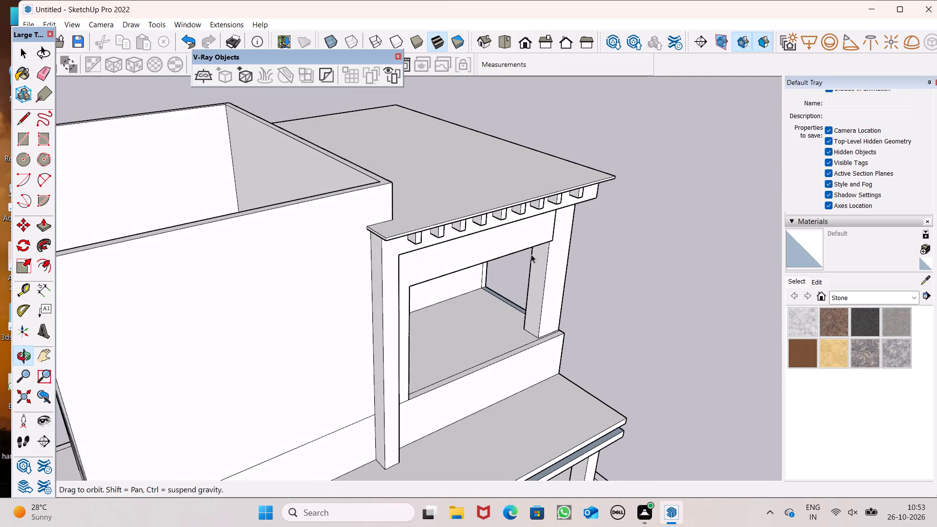
middle_click_drag(471, 252, 520, 262)
Push/Pull the front edge of the roof lip inward toward the block faces, about 9/16" and about 1 13/16" in two pushes.
scroll(475, 235, "up", 7)
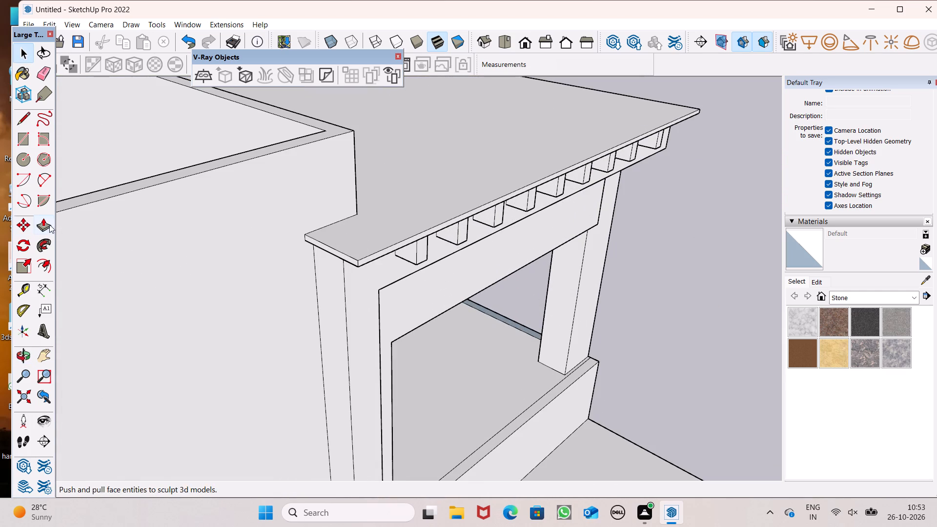
left_click(52, 224)
scroll(410, 245, "up", 5)
left_click_drag(404, 239, 397, 233)
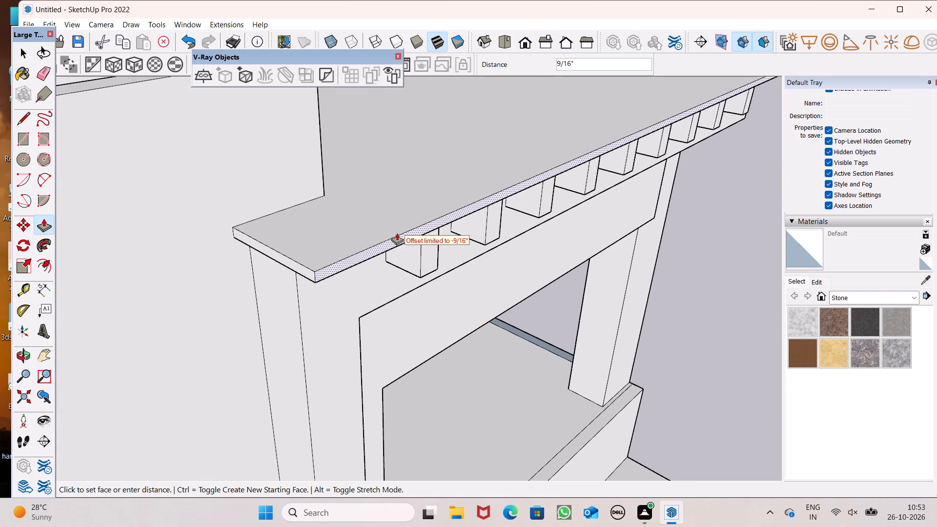
left_click_drag(397, 233, 382, 227)
left_click_drag(399, 236, 391, 235)
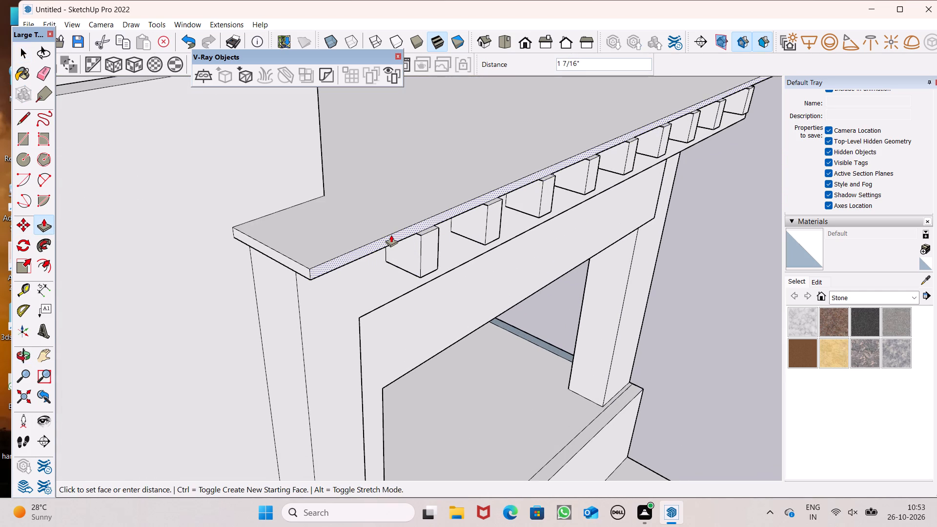
left_click_drag(391, 235, 390, 236)
Shorten the first three fascia blocks by pushing their bottom faces upward with Push/Pull, the third by about 3 1/8".
scroll(351, 222, "down", 4)
middle_click_drag(399, 263, 298, 217)
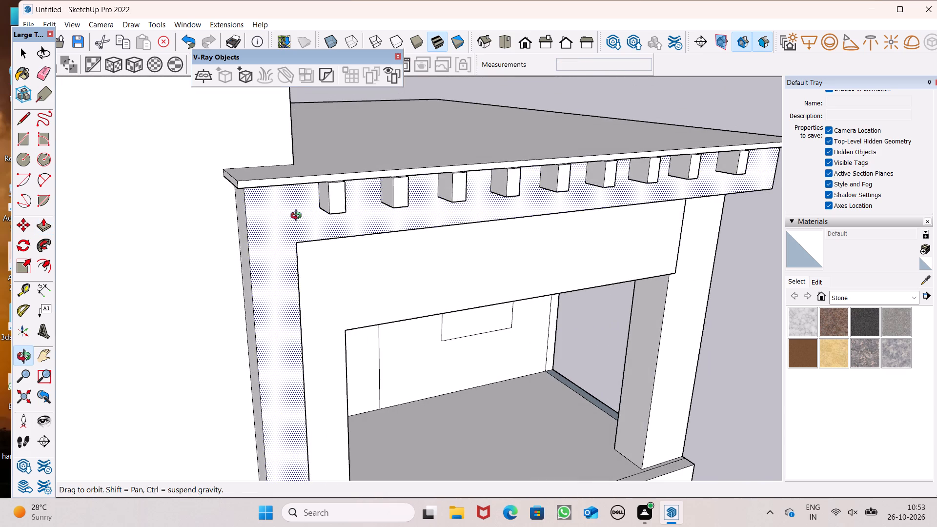
middle_click_drag(298, 217, 245, 156)
scroll(332, 169, "up", 1)
middle_click_drag(332, 169, 320, 104)
scroll(320, 105, "up", 1)
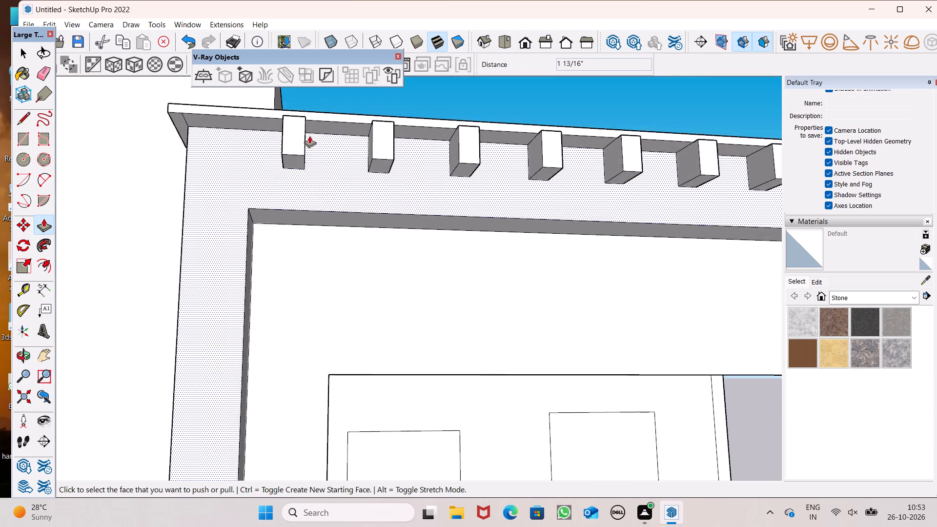
scroll(308, 138, "up", 5)
left_click_drag(288, 181, 288, 163)
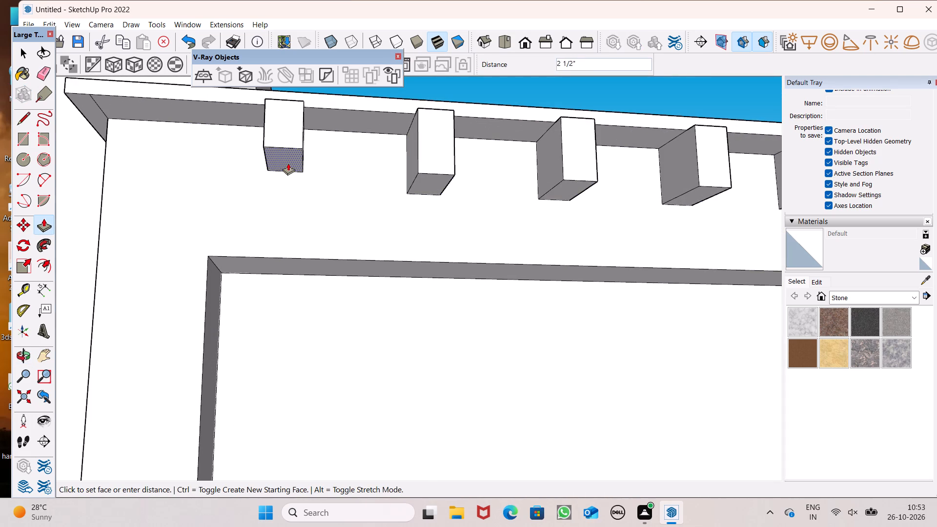
left_click_drag(288, 163, 291, 159)
left_click_drag(416, 179, 336, 146)
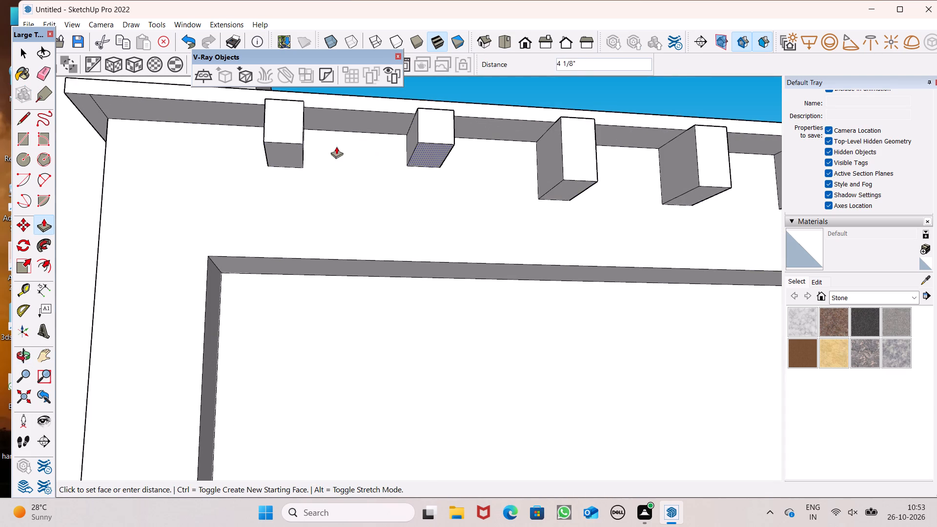
left_click_drag(336, 146, 303, 150)
left_click_drag(565, 196, 474, 161)
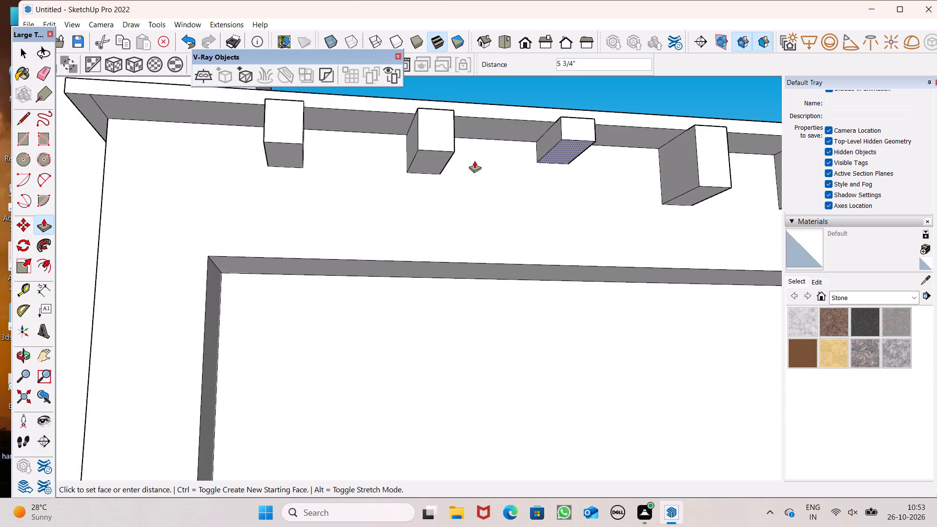
left_click_drag(474, 161, 450, 154)
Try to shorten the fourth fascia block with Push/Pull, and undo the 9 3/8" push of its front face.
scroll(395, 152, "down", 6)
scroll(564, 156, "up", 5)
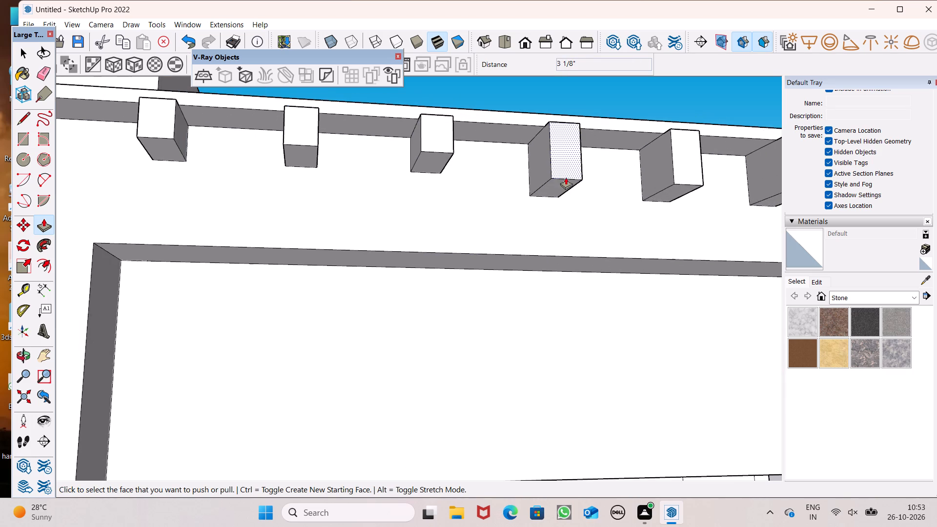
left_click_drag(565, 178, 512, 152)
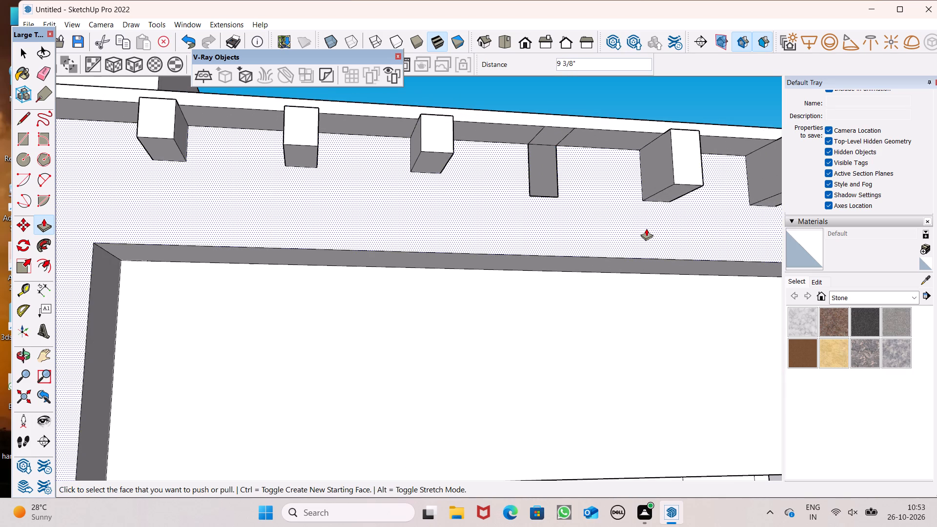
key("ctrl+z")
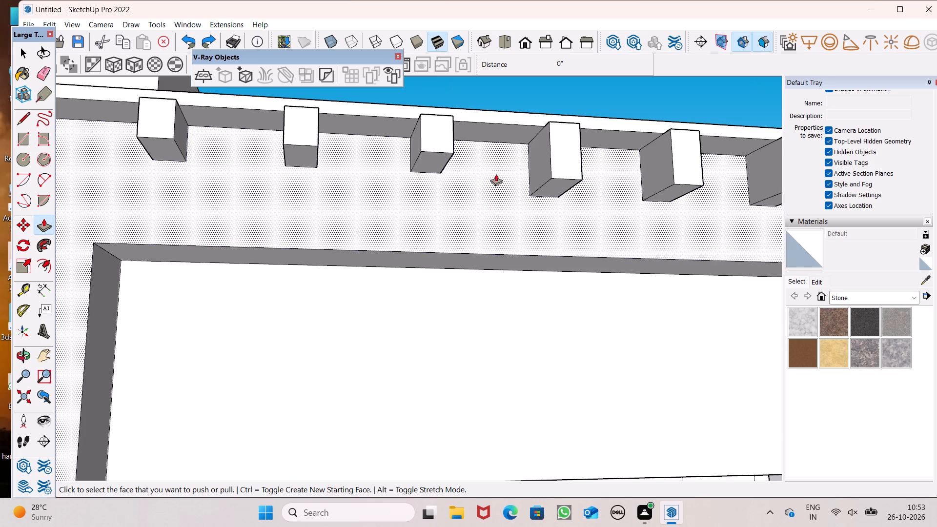
Shorten the fourth and fifth fascia blocks by pushing their bottom faces upward with Push/Pull, the fifth by about 3 1/8".
left_click_drag(548, 187, 457, 153)
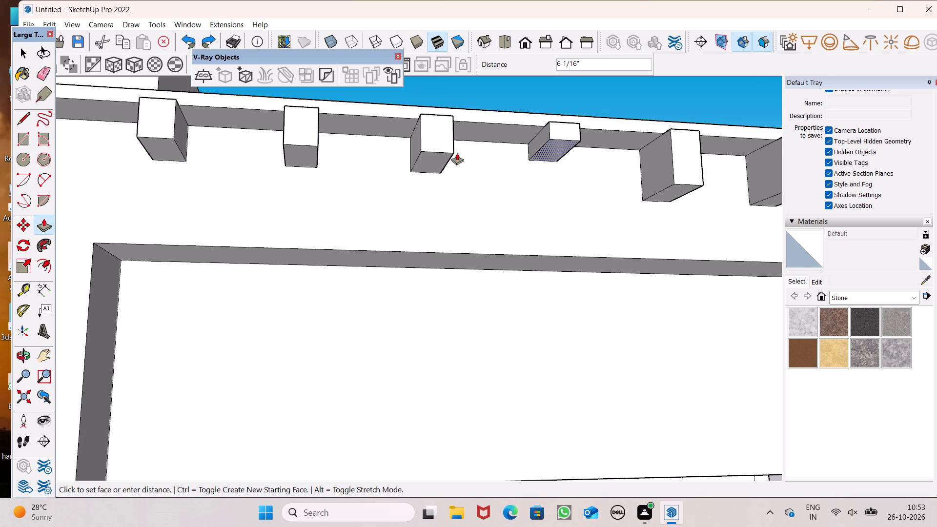
left_click_drag(457, 153, 456, 153)
scroll(345, 115, "down", 3)
scroll(585, 137, "up", 5)
left_click_drag(616, 191, 476, 153)
Shorten the sixth fascia block by pushing its bottom face upward, matching the bottom of the fifth block.
scroll(301, 108, "down", 6)
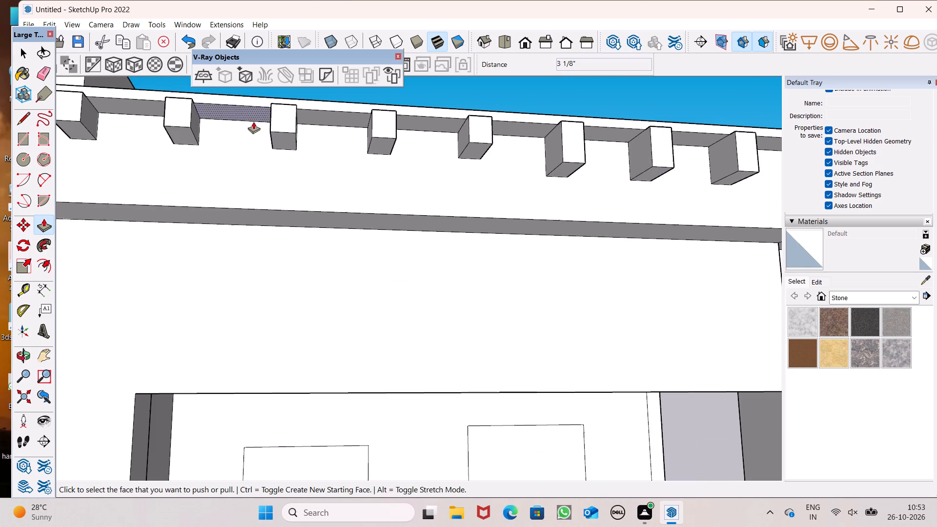
left_click_drag(569, 169, 512, 142)
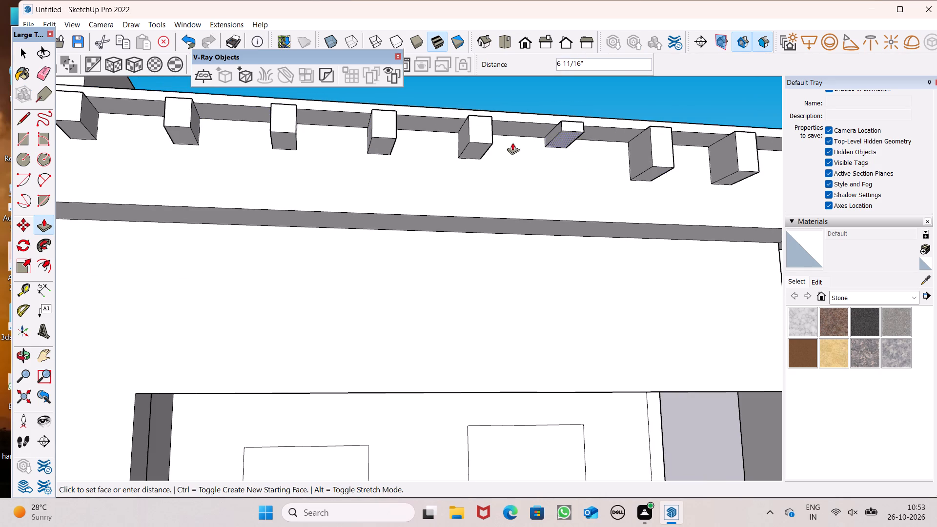
left_click_drag(512, 142, 485, 139)
left_click_drag(561, 142, 519, 148)
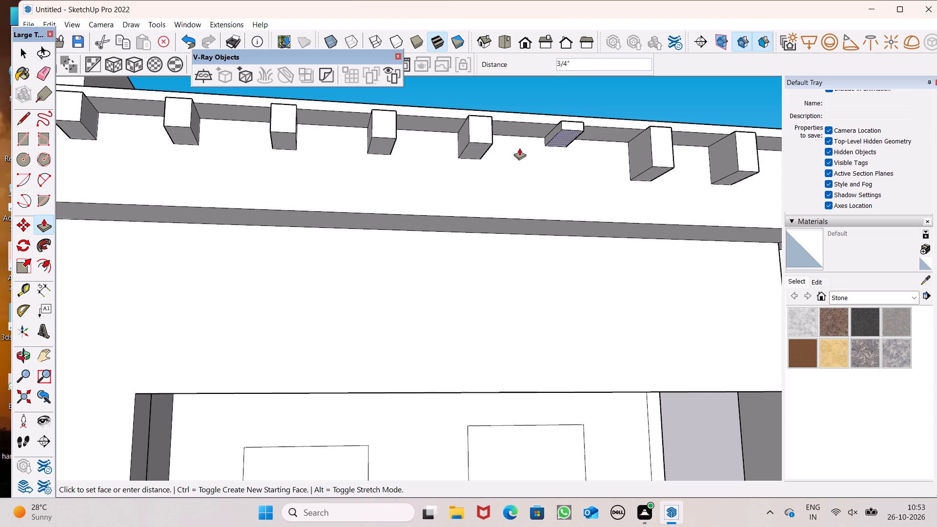
left_click_drag(519, 148, 489, 142)
left_click(489, 142)
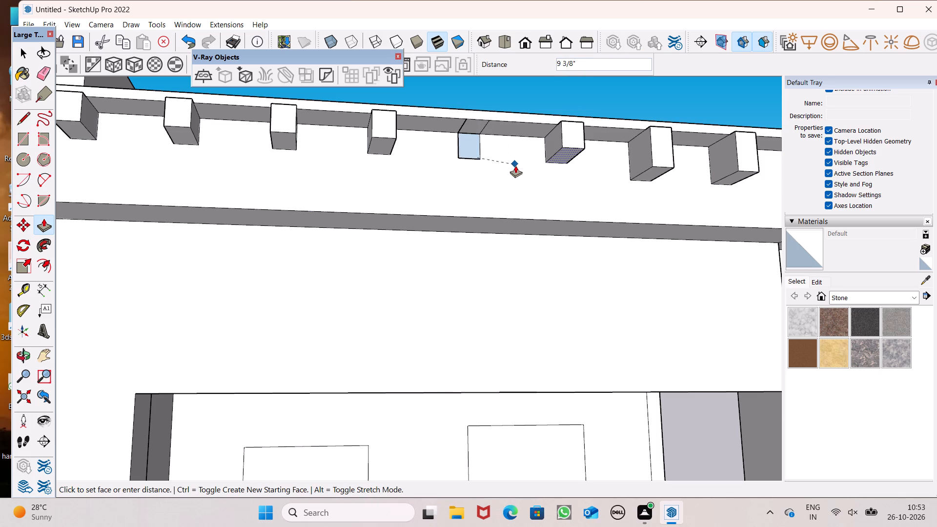
key("space")
Shorten the seventh fascia block by pushing its bottom face up toward the level of the sixth block with Push/Pull.
scroll(404, 162, "down", 4)
middle_click_drag(658, 153, 539, 126)
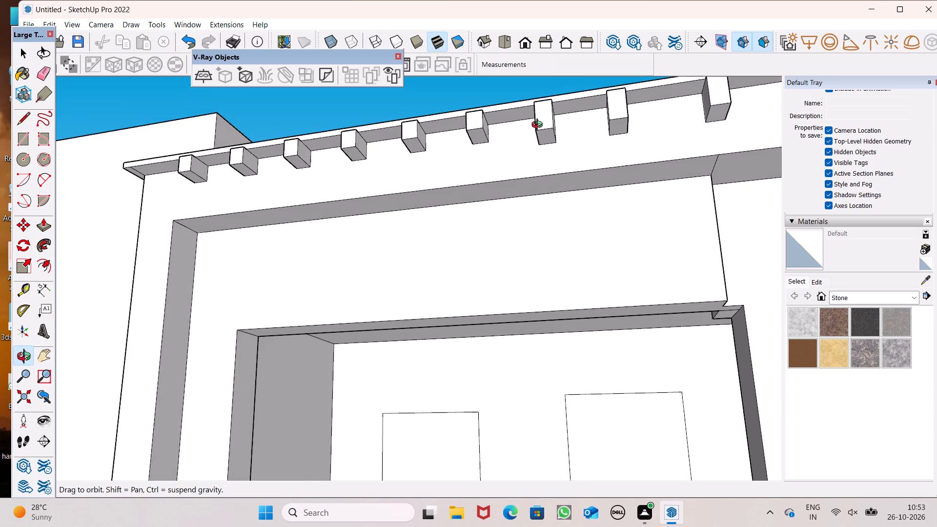
middle_click_drag(539, 126, 529, 132)
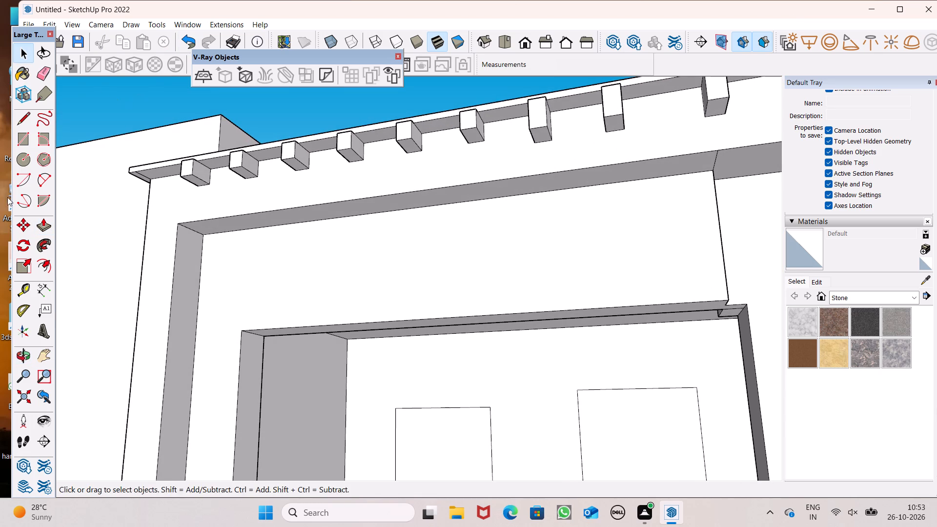
left_click(42, 226)
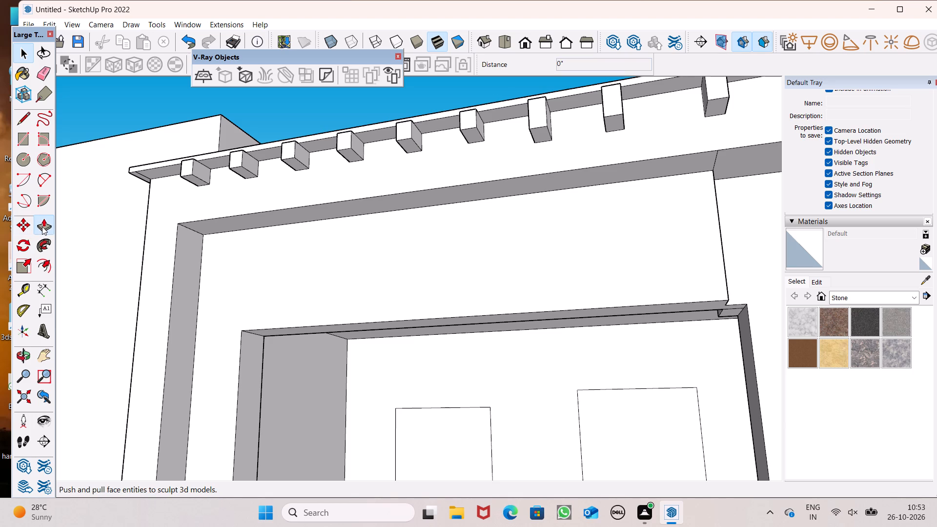
scroll(442, 153, "down", 5)
middle_click_drag(469, 159, 392, 217)
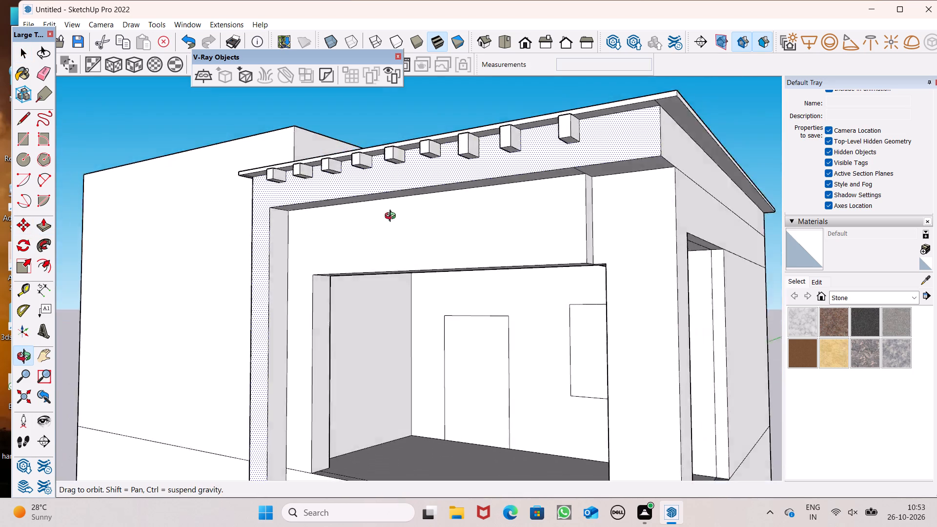
middle_click_drag(392, 217, 345, 258)
scroll(387, 207, "up", 6)
middle_click_drag(445, 179, 609, 152)
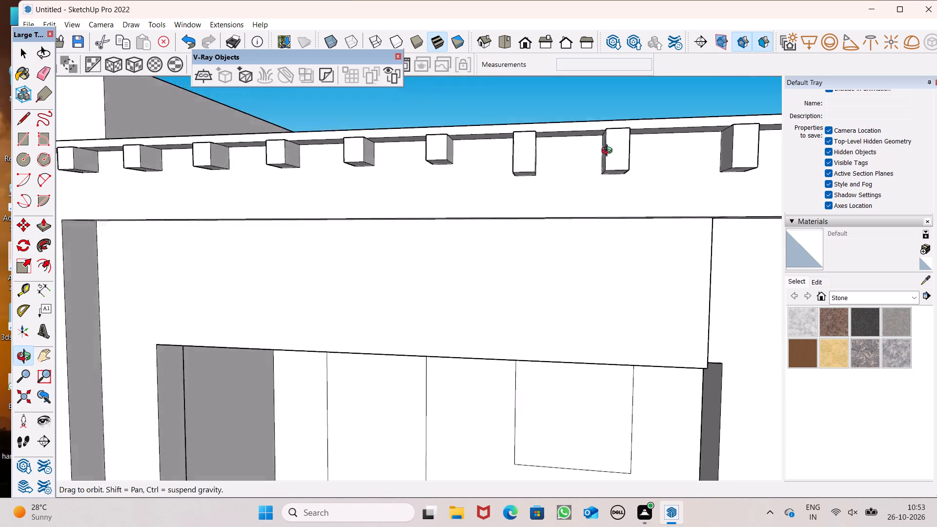
middle_click_drag(609, 152, 627, 129)
scroll(530, 166, "up", 5)
left_click_drag(526, 167, 407, 139)
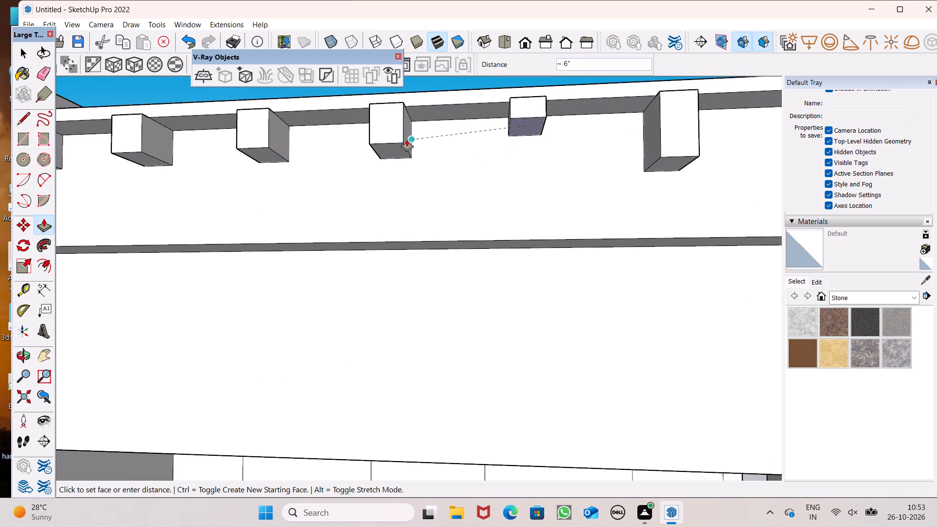
left_click_drag(407, 139, 394, 139)
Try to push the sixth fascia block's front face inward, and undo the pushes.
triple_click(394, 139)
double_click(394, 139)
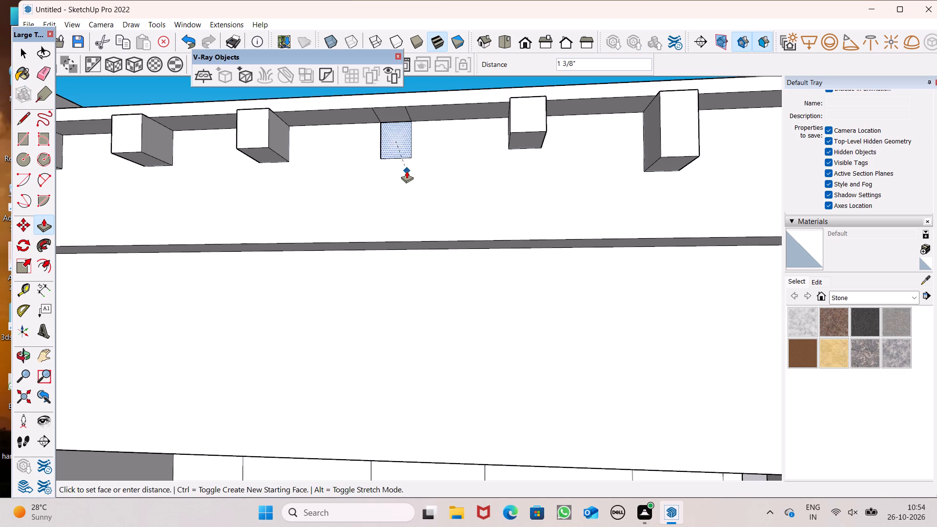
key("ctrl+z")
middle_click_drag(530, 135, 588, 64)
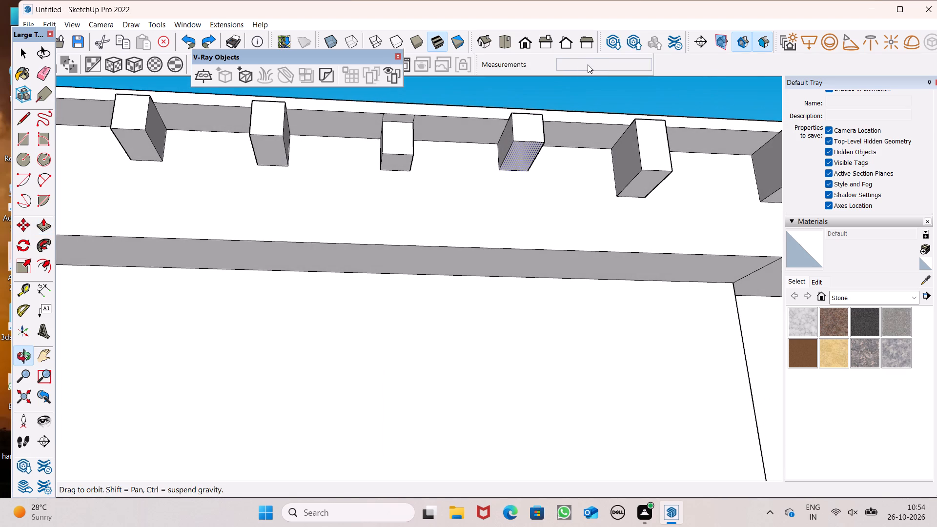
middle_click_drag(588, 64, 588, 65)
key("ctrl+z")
Trim the seventh fascia block's bottom face upward by about 7/8" with Push/Pull to match the sixth block.
middle_click_drag(493, 137, 488, 152)
scroll(492, 152, "up", 1)
scroll(516, 145, "down", 2)
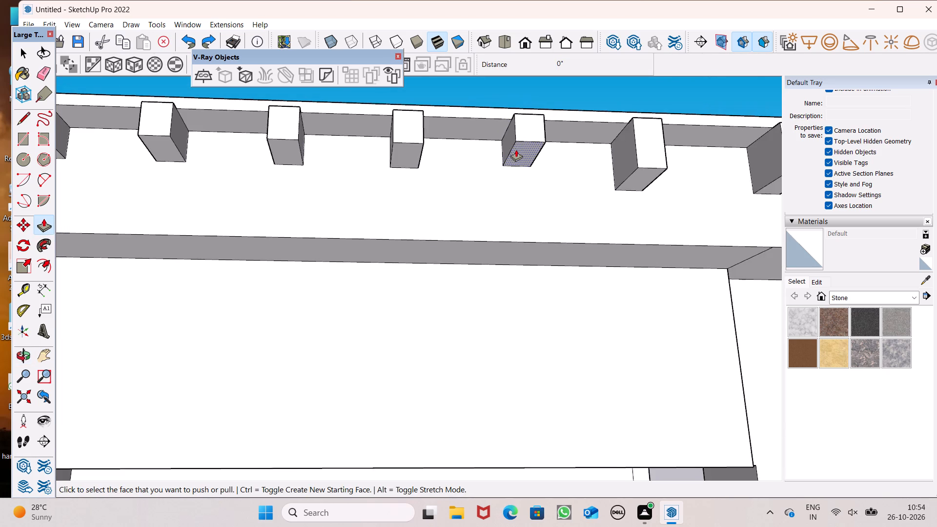
middle_click_drag(516, 151, 443, 260)
middle_click_drag(530, 184, 645, 109)
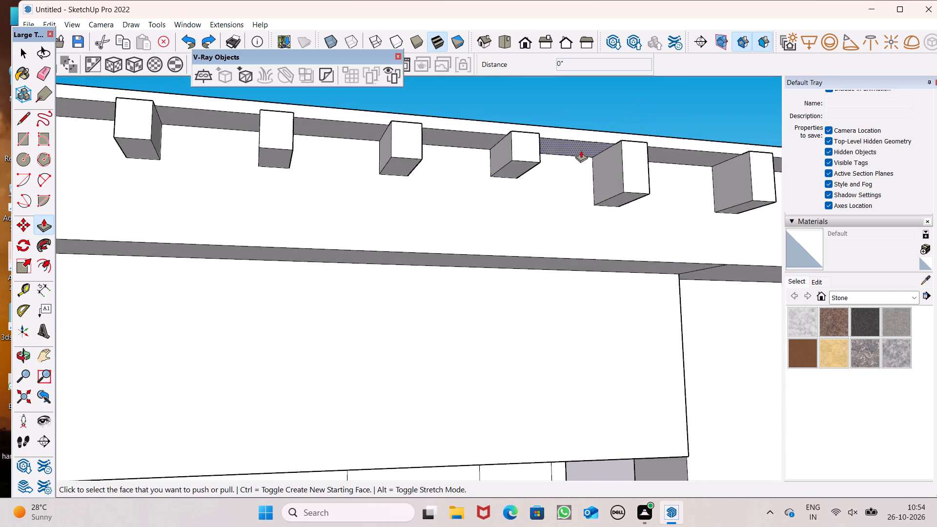
scroll(570, 122, "down", 12)
middle_click_drag(551, 154, 545, 190)
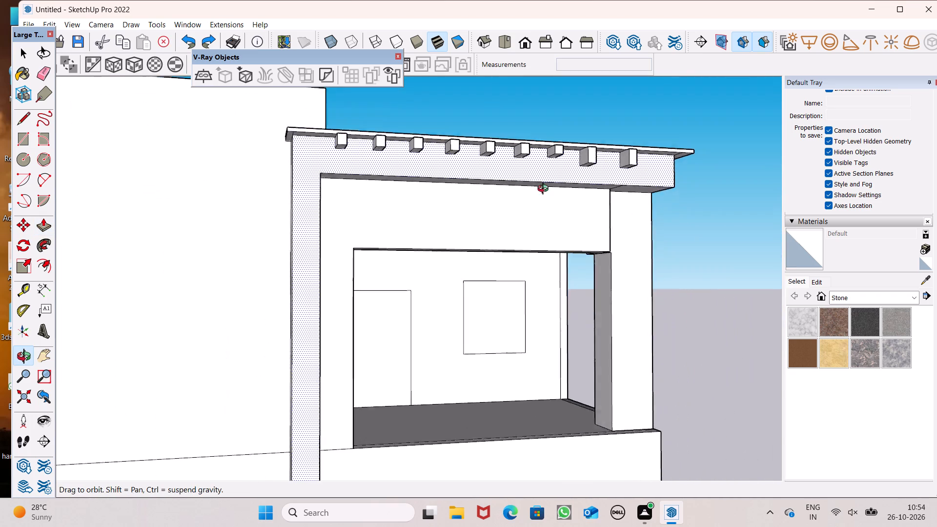
middle_click_drag(545, 190, 487, 188)
scroll(473, 205, "up", 1)
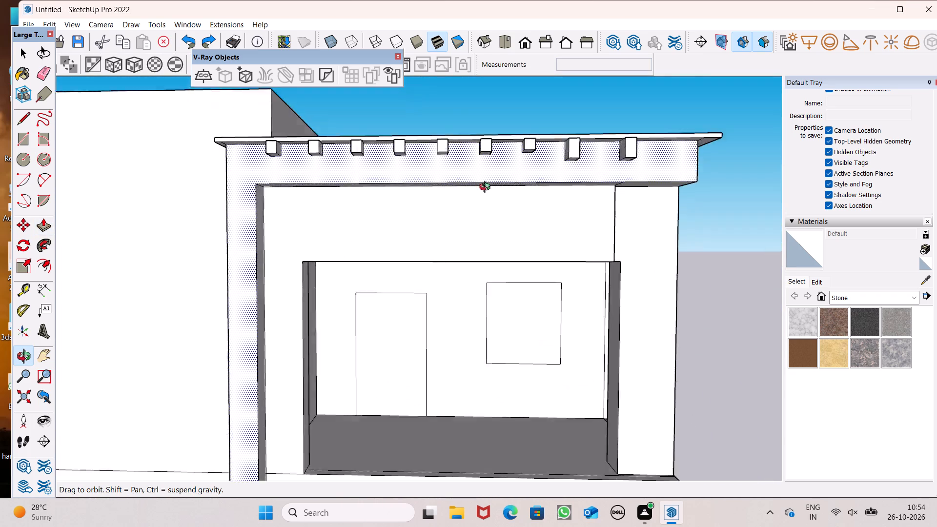
middle_click_drag(487, 188, 494, 176)
scroll(487, 188, "up", 1)
scroll(526, 134, "up", 7)
left_click_drag(542, 138, 481, 147)
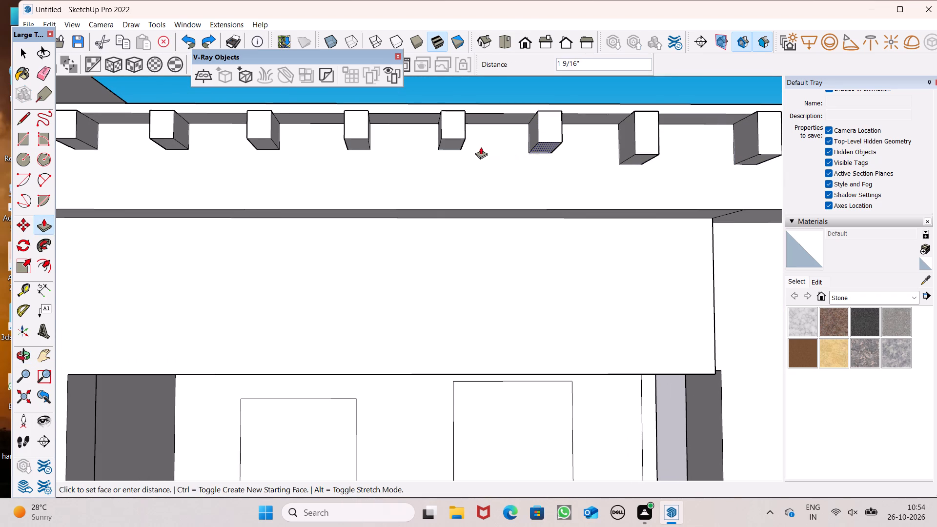
left_click_drag(481, 147, 465, 142)
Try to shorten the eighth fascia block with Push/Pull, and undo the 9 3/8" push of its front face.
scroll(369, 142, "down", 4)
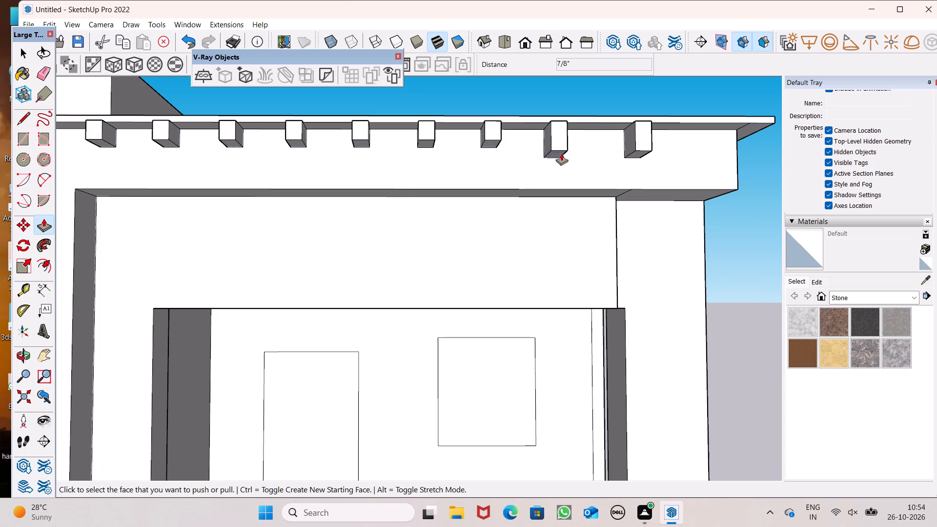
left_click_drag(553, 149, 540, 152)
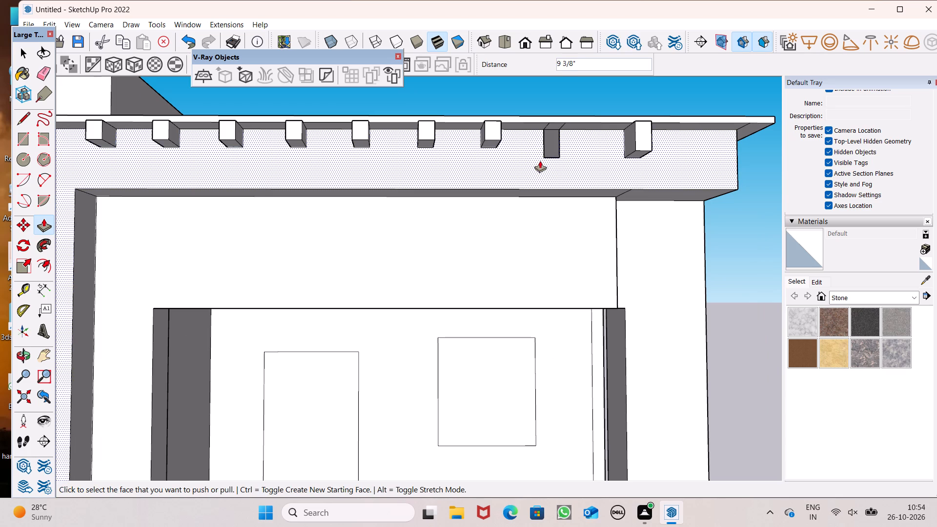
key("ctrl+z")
Shorten the eighth fascia block by pushing its bottom face upward, matching the bottom of the seventh block.
left_click_drag(555, 152, 535, 143)
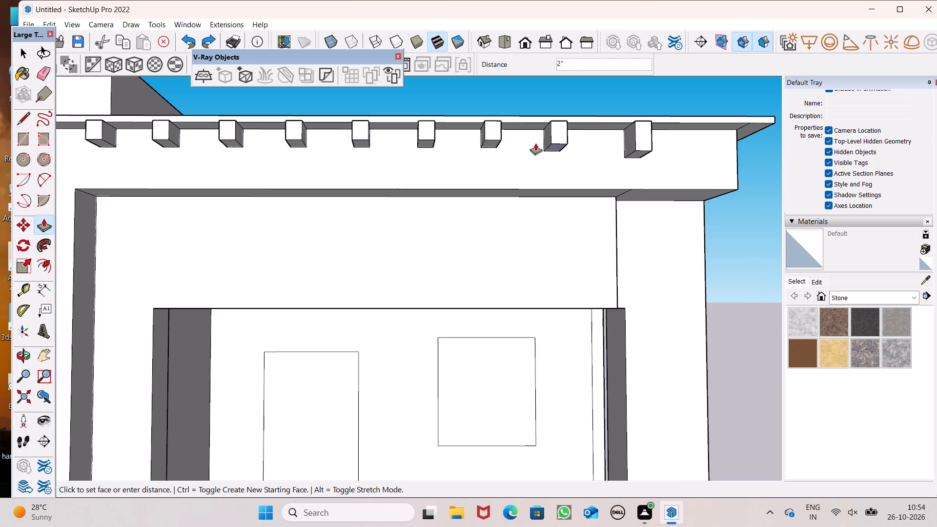
left_click_drag(535, 143, 503, 138)
left_click(503, 138)
key("c")
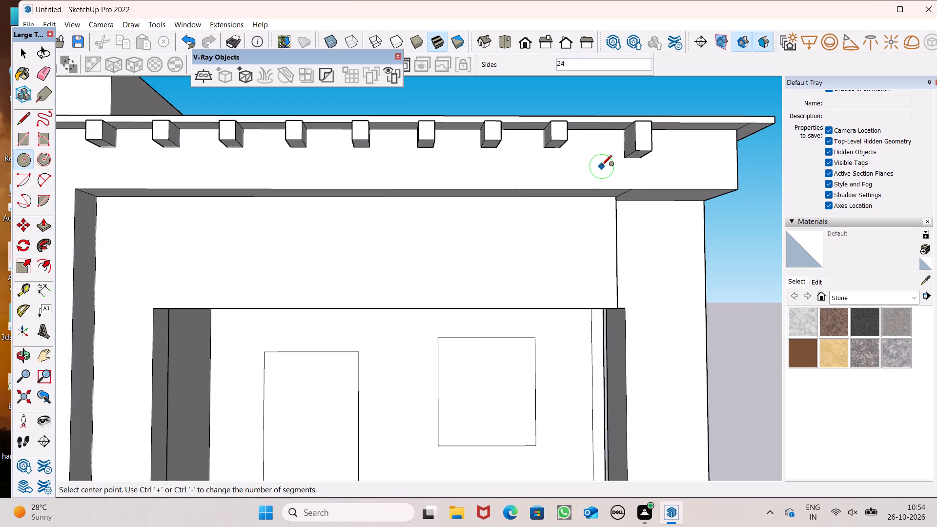
Shorten the ninth and last fascia block by pushing its bottom face upward with Push/Pull.
middle_click_drag(591, 160, 526, 139)
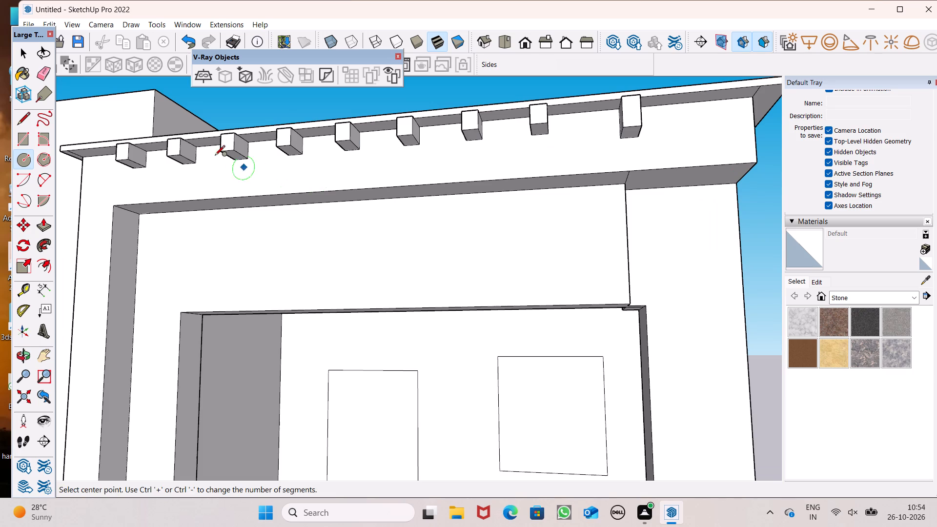
left_click(39, 225)
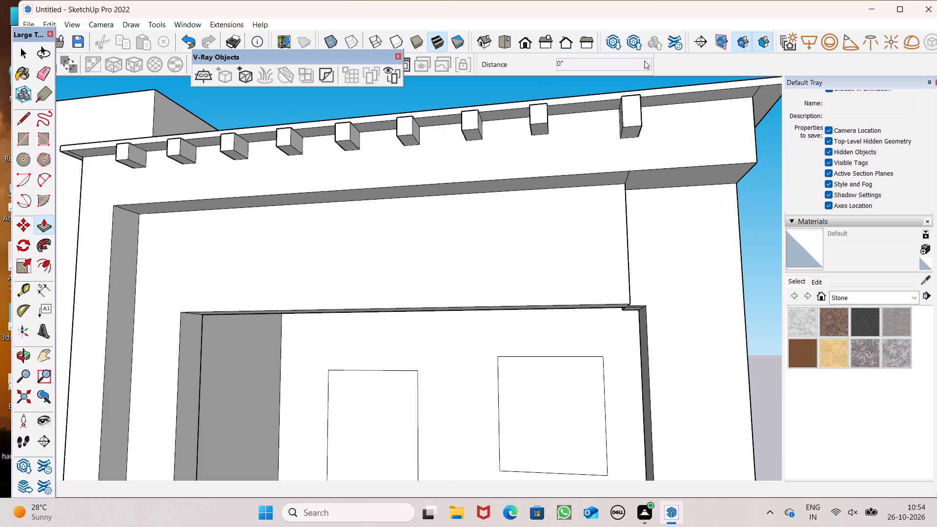
left_click_drag(629, 132, 625, 132)
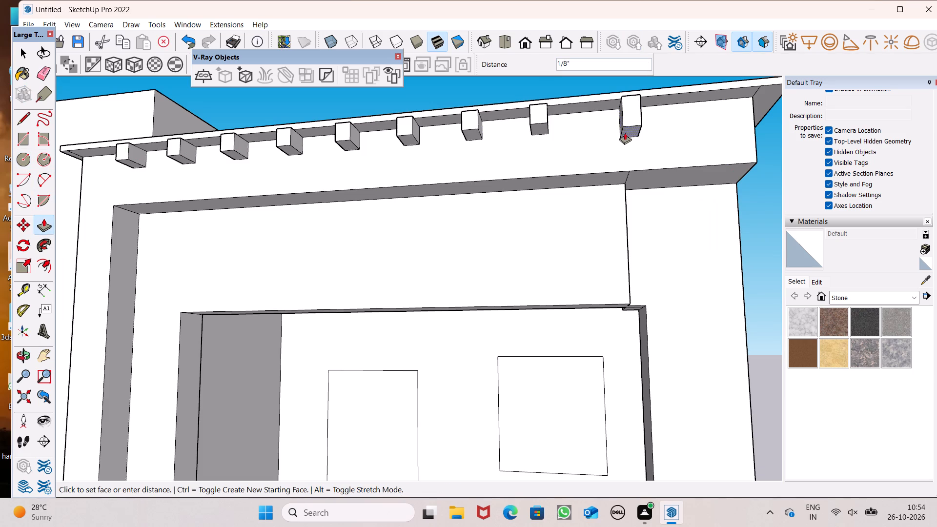
left_click_drag(625, 132, 578, 126)
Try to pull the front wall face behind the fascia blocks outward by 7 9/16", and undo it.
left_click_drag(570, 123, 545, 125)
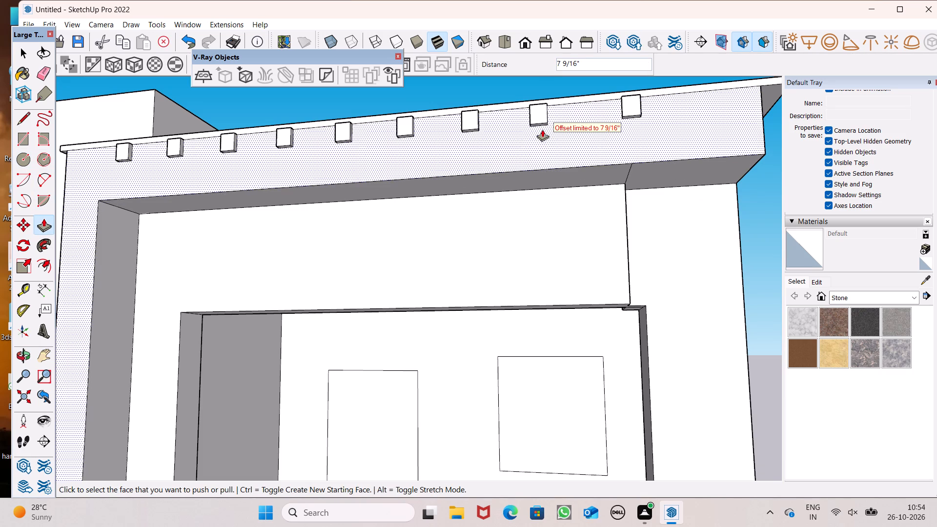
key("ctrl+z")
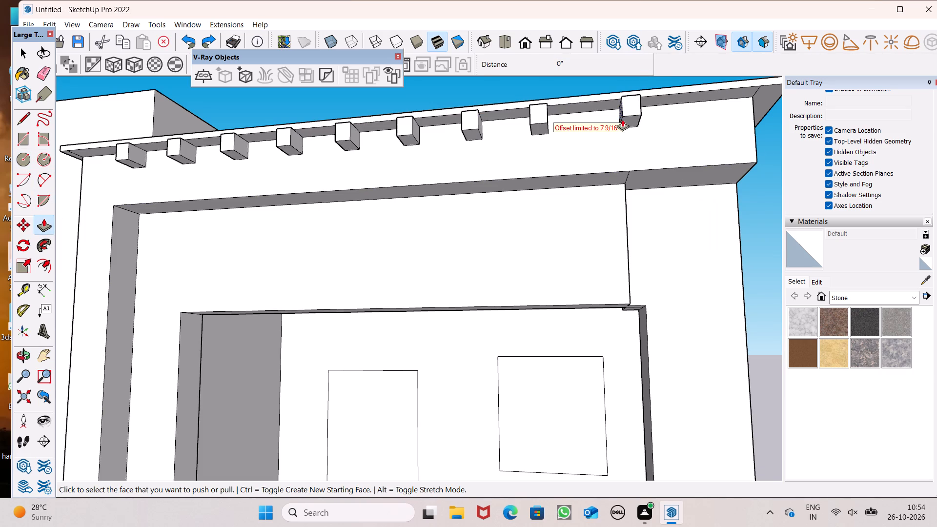
Fine-tune the last fascia block's bottom face by about 1/16" with Push/Pull, matching the eighth block.
left_click_drag(623, 119, 545, 126)
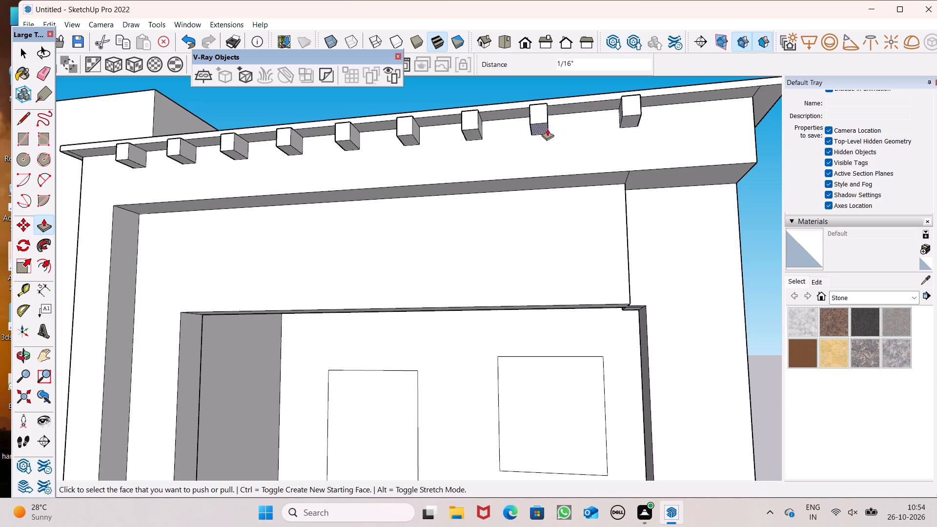
key("space")
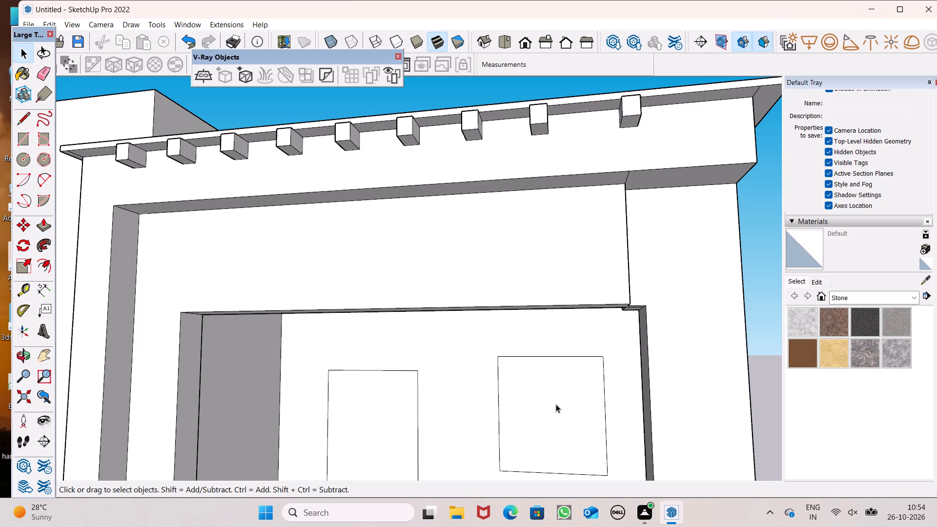
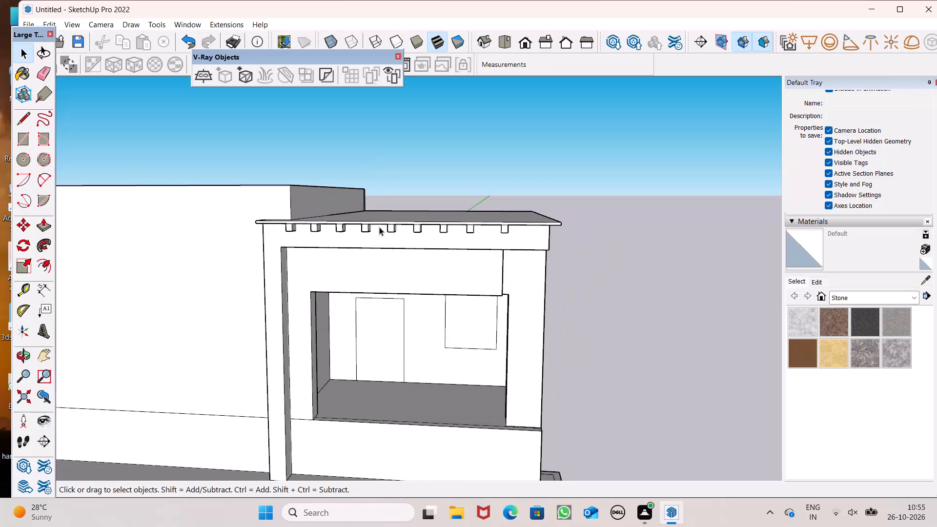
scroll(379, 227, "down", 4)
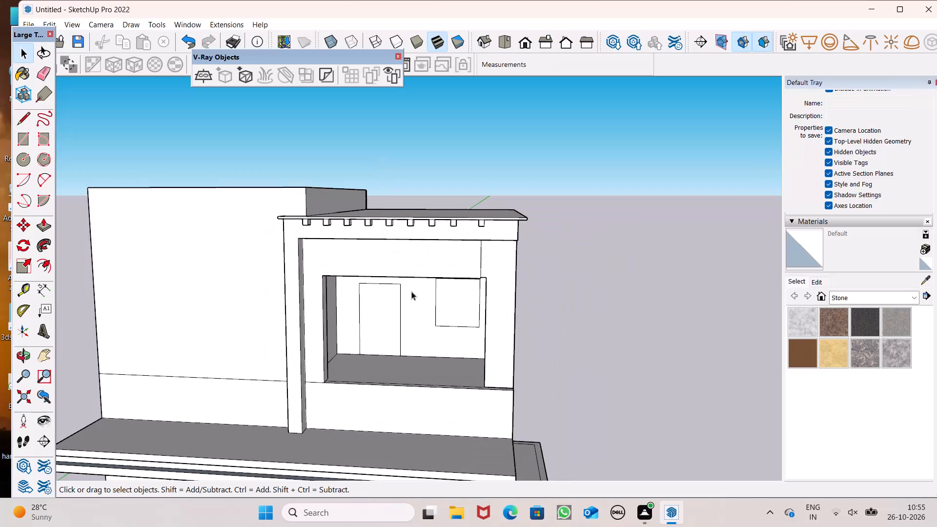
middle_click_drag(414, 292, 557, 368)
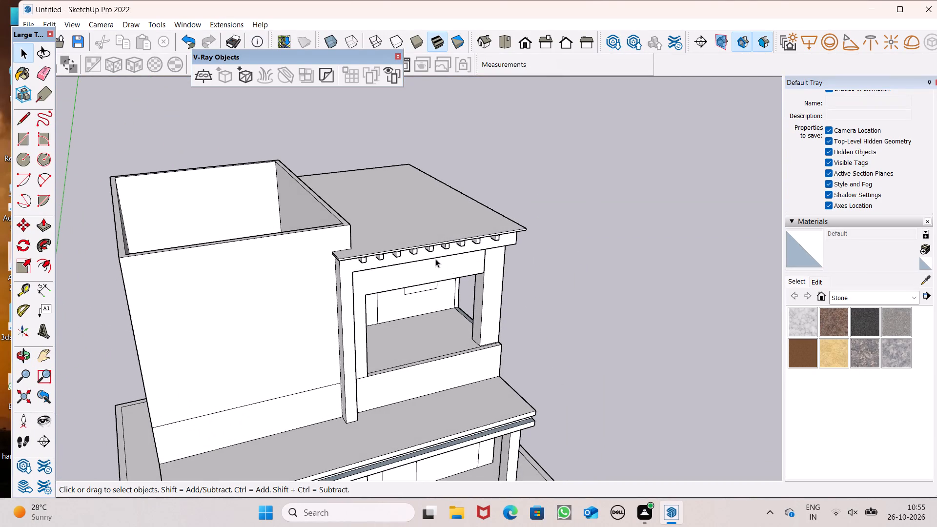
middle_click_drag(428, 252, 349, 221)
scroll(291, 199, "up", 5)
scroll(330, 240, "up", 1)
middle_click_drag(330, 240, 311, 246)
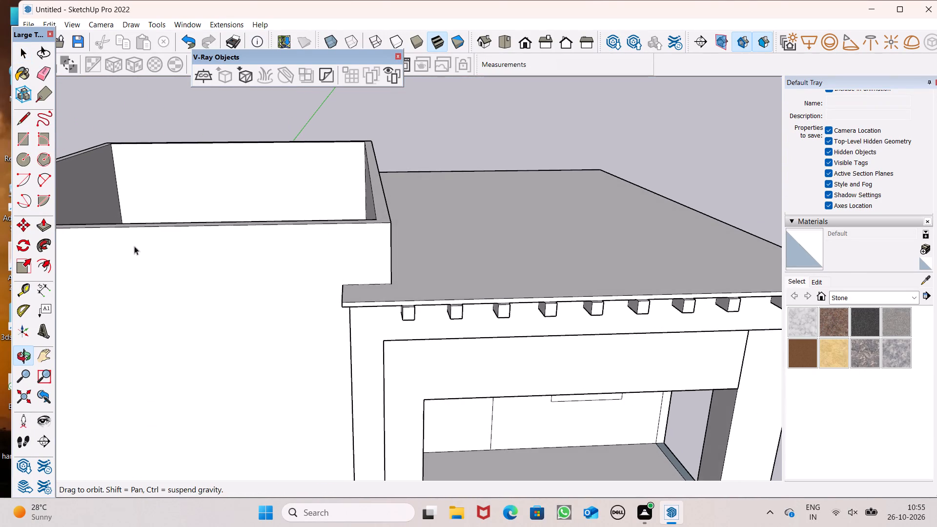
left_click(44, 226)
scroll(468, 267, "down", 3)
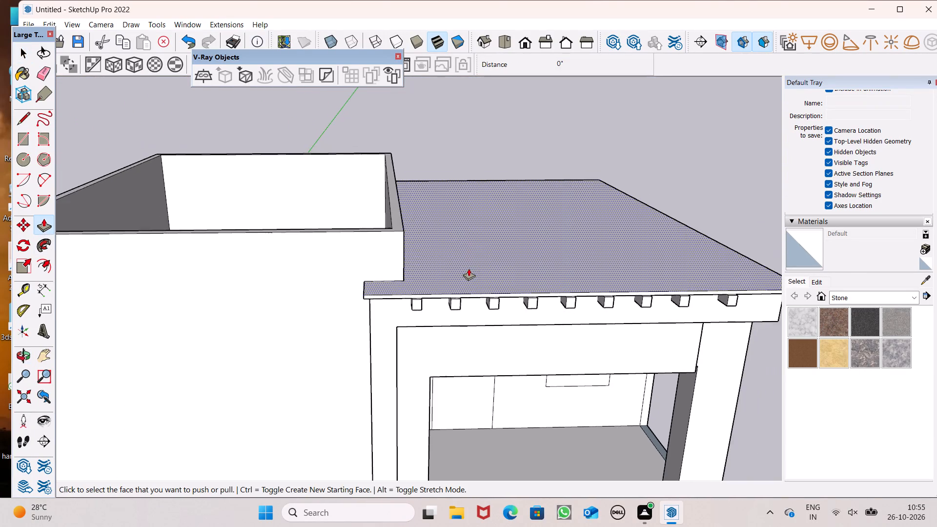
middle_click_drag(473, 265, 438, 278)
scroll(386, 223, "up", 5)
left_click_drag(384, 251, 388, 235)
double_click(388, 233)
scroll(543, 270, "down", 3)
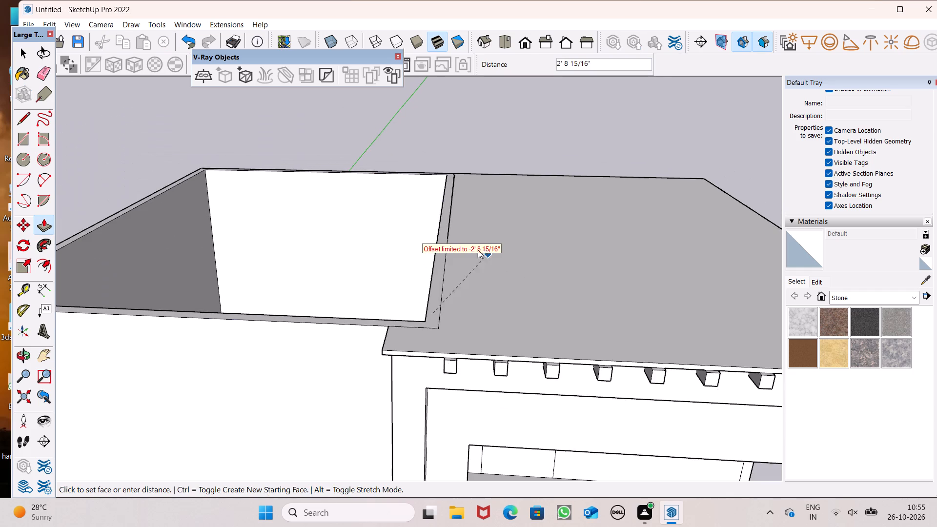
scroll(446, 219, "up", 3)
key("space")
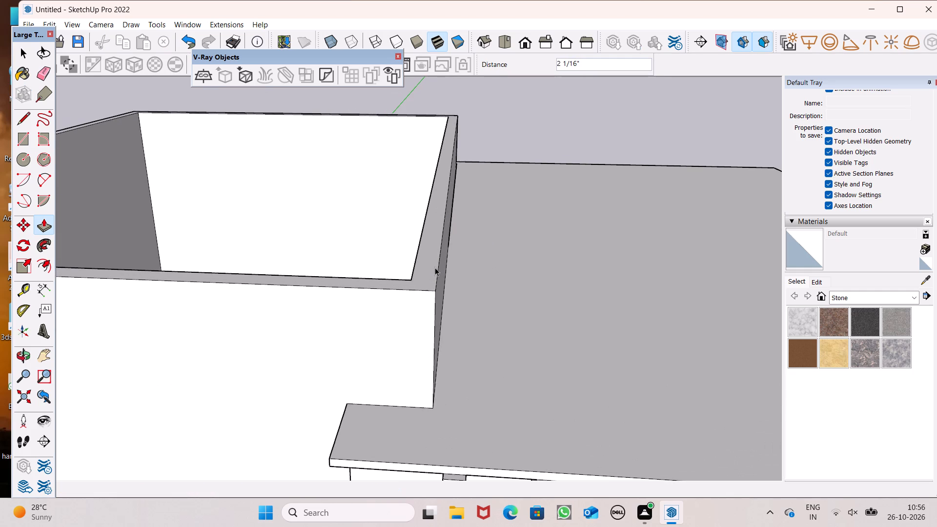
Raise the top rim of the taller block's parapet walls by 4" with Push/Pull.
scroll(483, 231, "down", 4)
middle_click_drag(497, 270, 474, 273)
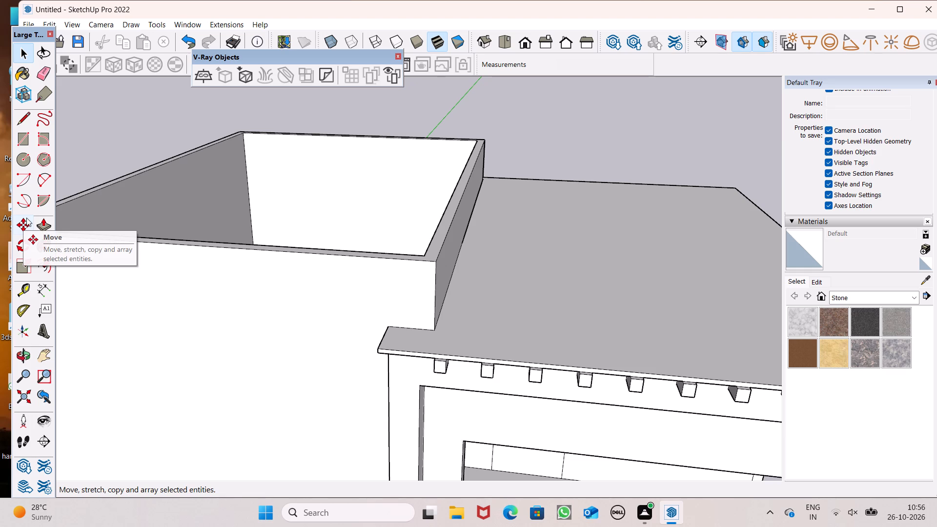
left_click(48, 228)
scroll(427, 212, "up", 3)
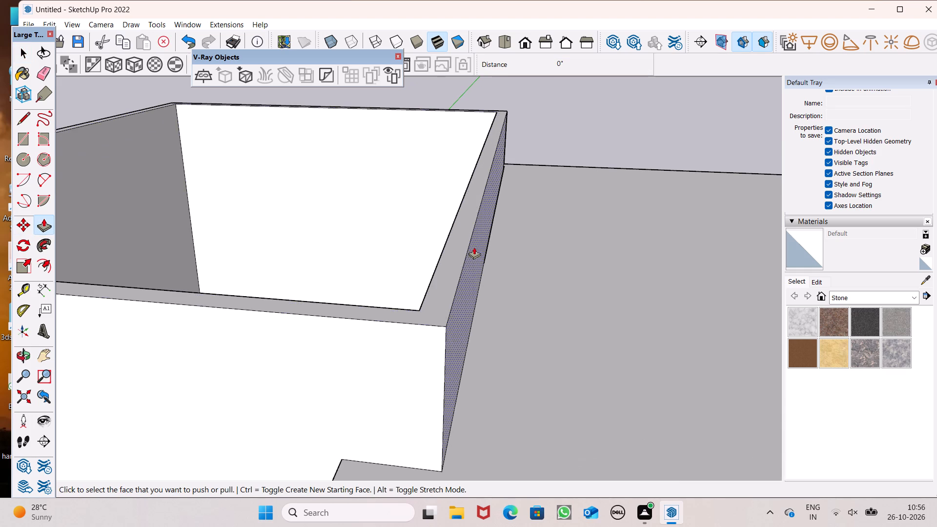
left_click_drag(440, 302, 434, 216)
type("4\"")
key("Return")
scroll(434, 219, "down", 1)
middle_click_drag(468, 265, 468, 247)
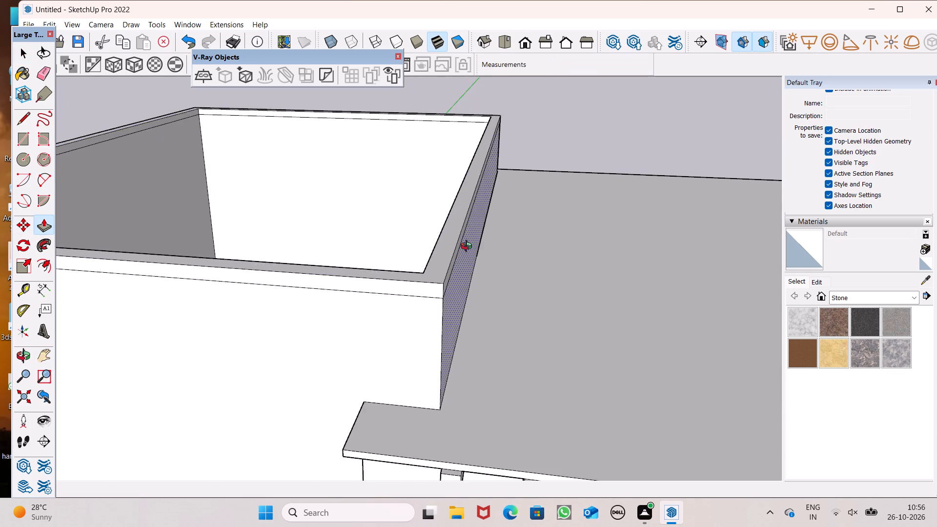
middle_click_drag(468, 247, 525, 214)
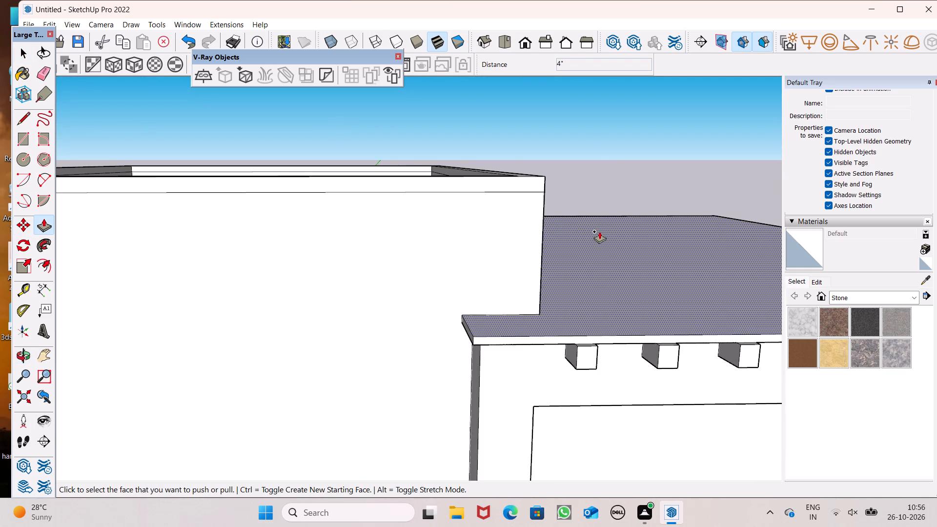
key("space")
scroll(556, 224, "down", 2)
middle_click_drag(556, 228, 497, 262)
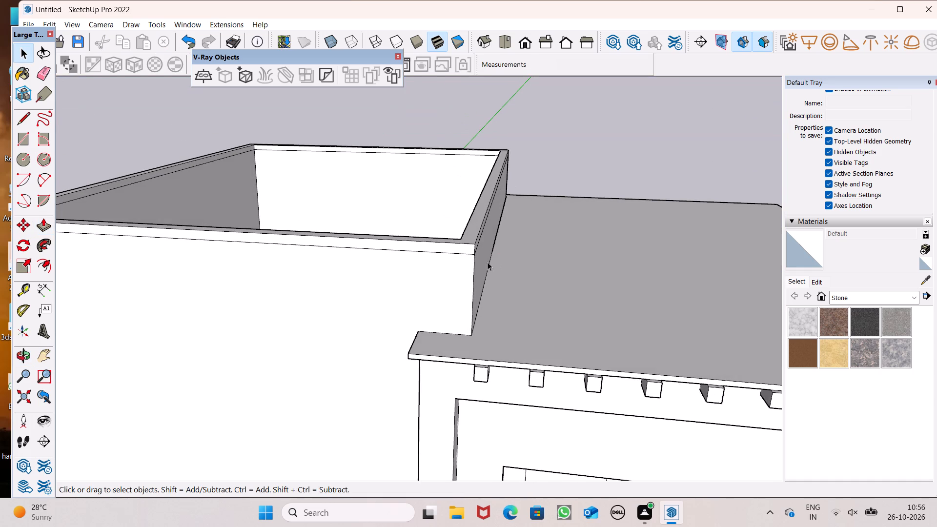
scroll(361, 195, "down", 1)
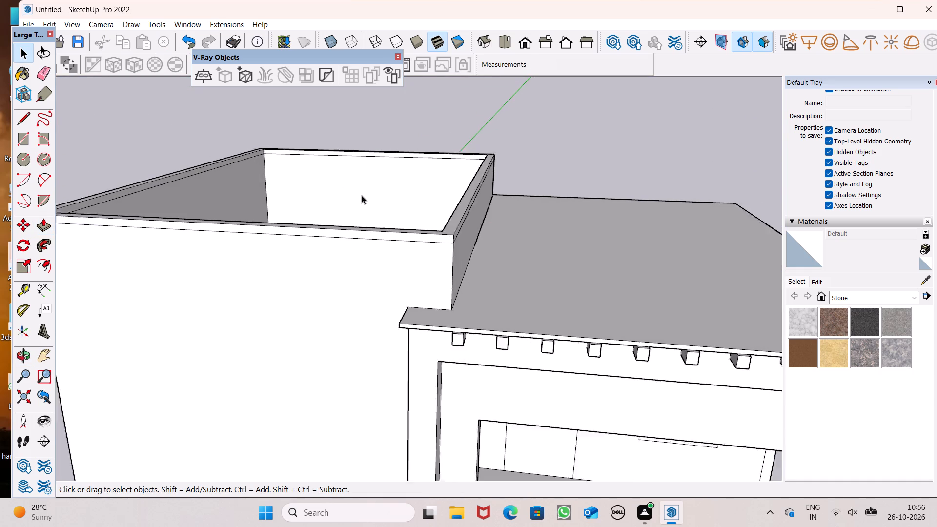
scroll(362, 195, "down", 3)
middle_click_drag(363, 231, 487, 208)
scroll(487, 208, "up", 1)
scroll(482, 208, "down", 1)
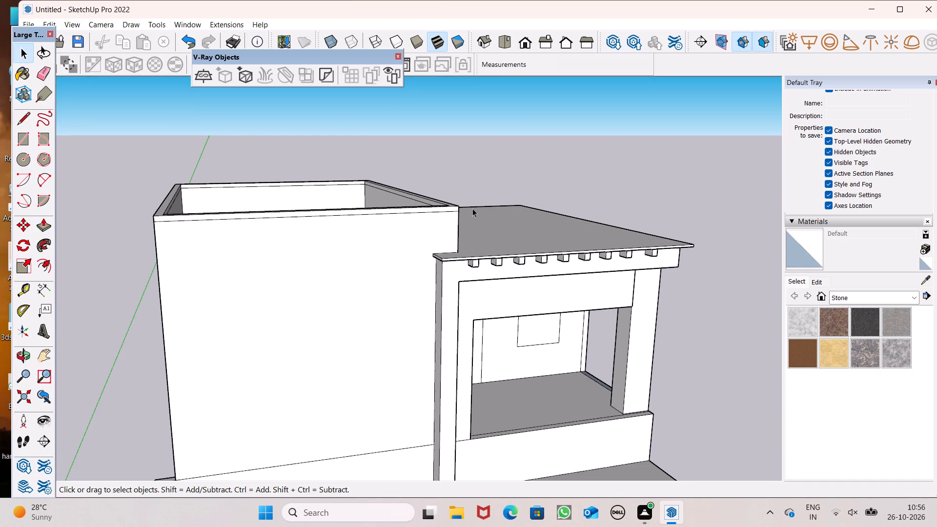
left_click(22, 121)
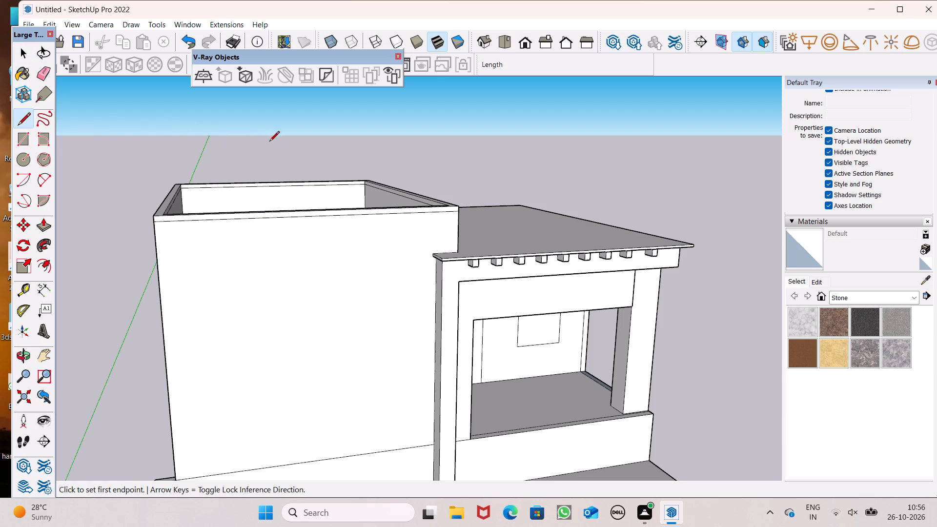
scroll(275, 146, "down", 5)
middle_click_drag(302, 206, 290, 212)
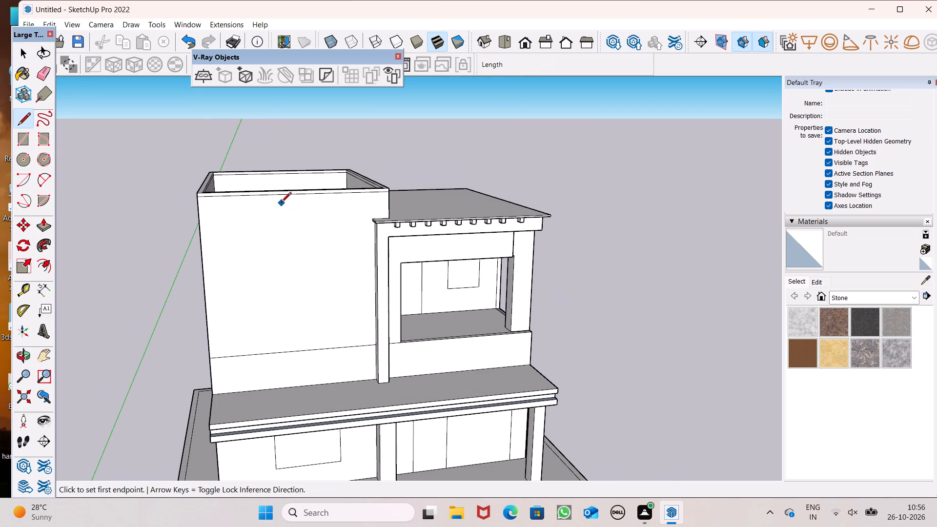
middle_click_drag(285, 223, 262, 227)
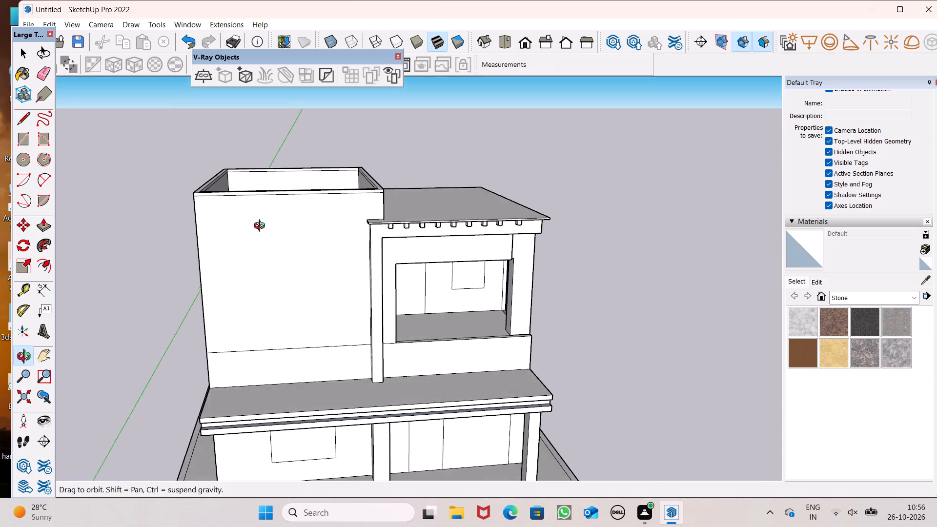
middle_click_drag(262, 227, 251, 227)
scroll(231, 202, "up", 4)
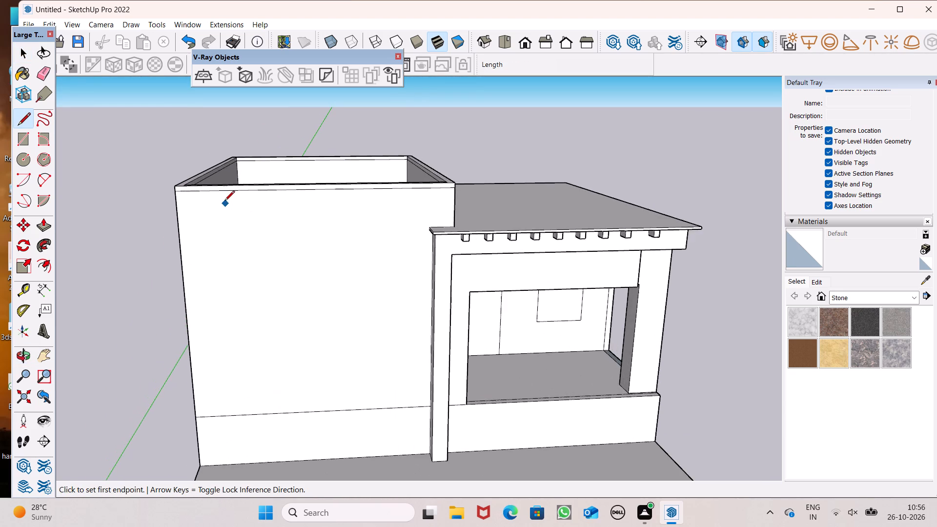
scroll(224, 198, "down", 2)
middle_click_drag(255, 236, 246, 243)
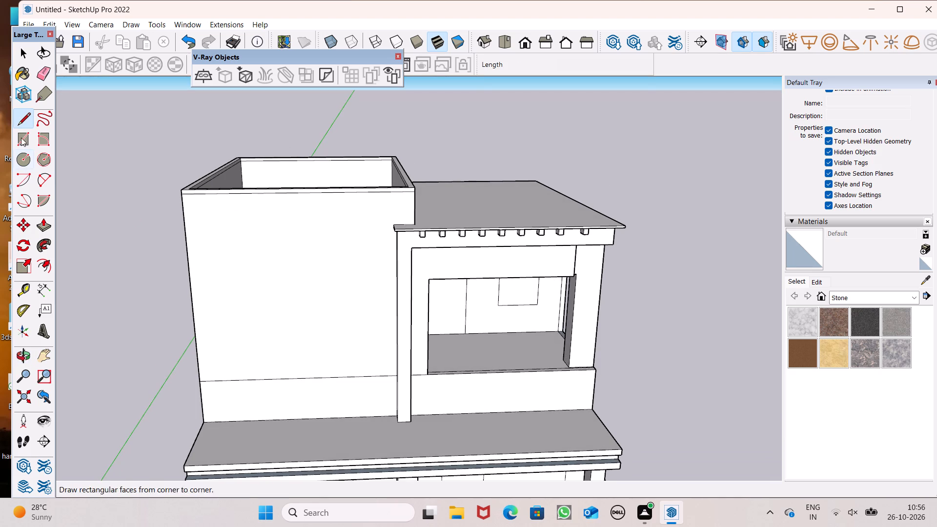
Erase the leftover horizontal edges on the first-floor front wall, on both sides of the projecting column, including the short stub.
left_click(43, 72)
left_click_drag(269, 344, 288, 386)
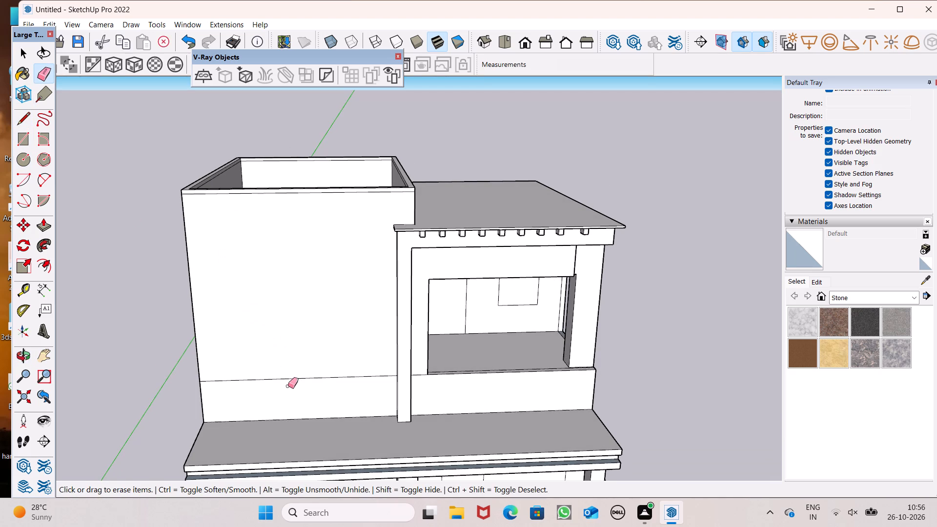
left_click_drag(288, 386, 291, 399)
scroll(426, 369, "up", 7)
left_click_drag(413, 368, 409, 374)
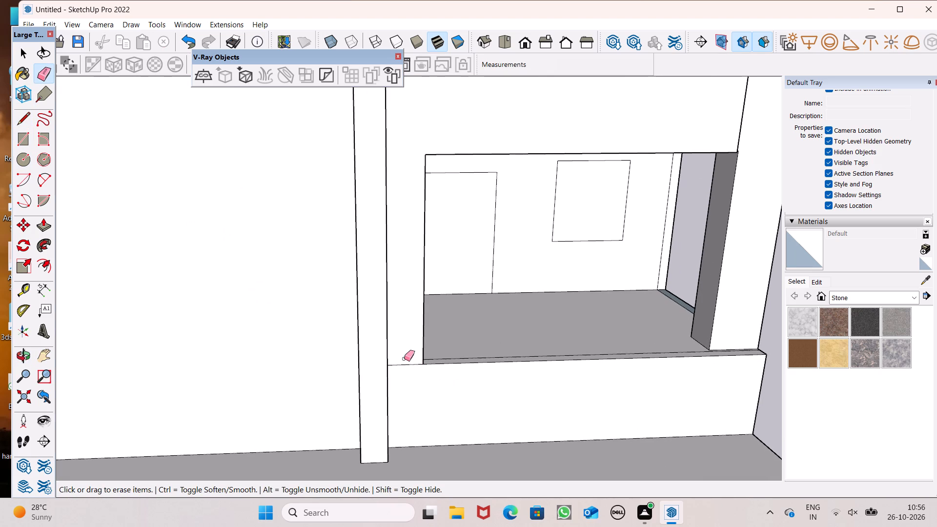
left_click_drag(404, 357, 404, 367)
scroll(455, 400, "up", 6)
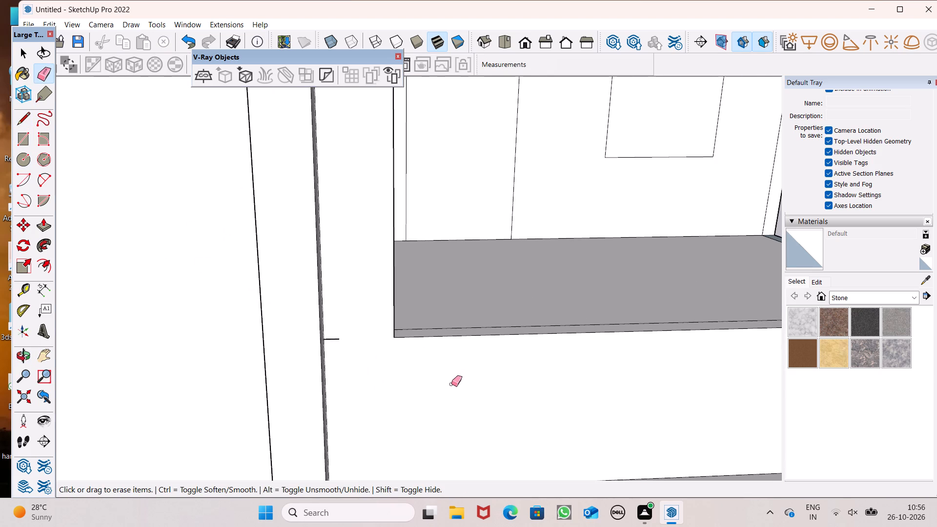
scroll(458, 381, "up", 4)
left_click_drag(267, 313, 262, 326)
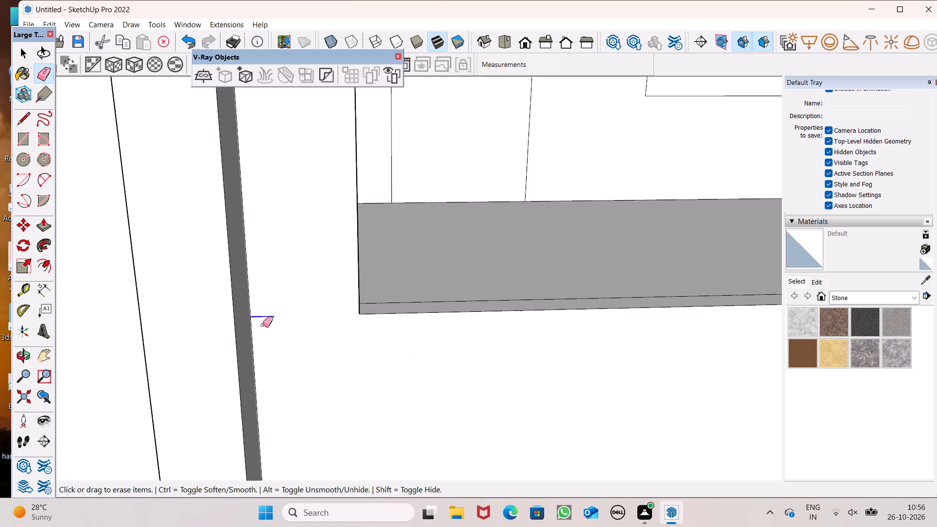
Draw a vertical line about 20' 9 9/16" long on the taller block's front wall, from the parapet's top edge down to the slab.
scroll(310, 299, "down", 20)
scroll(310, 299, "down", 1)
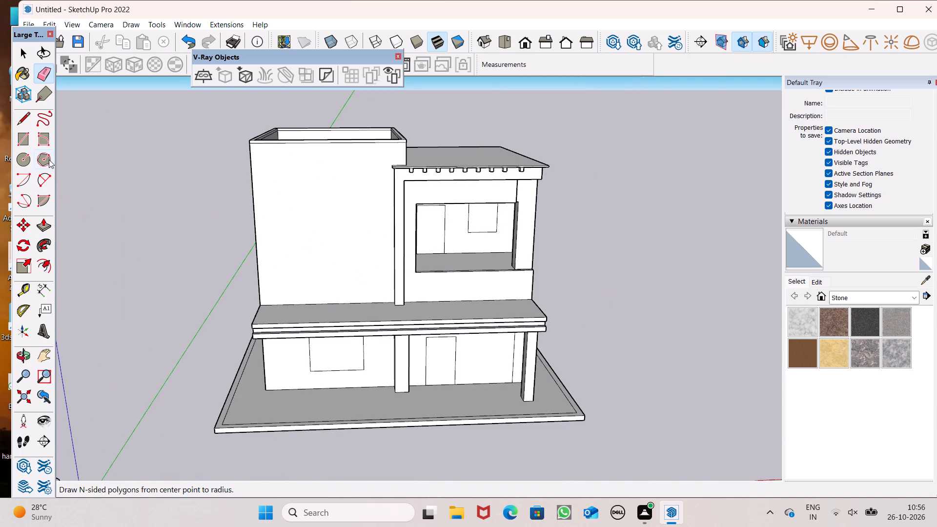
left_click(22, 118)
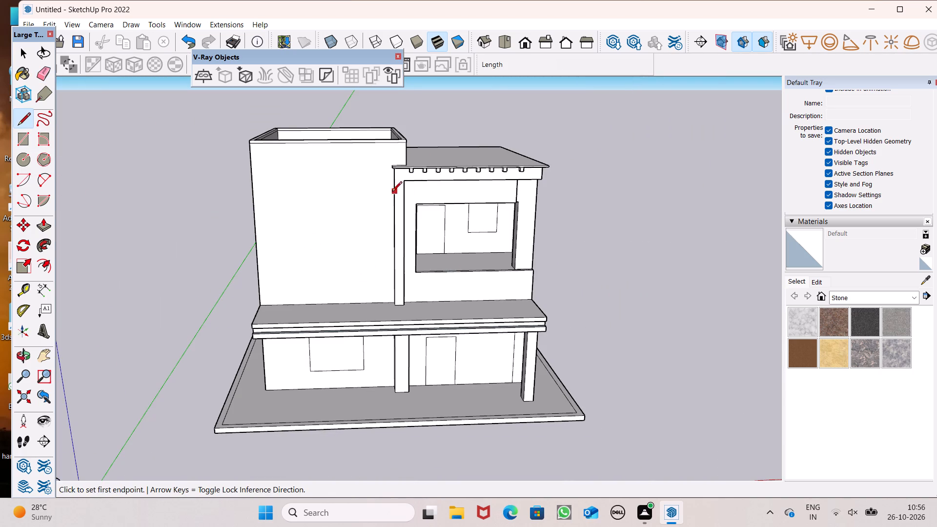
scroll(280, 151, "up", 6)
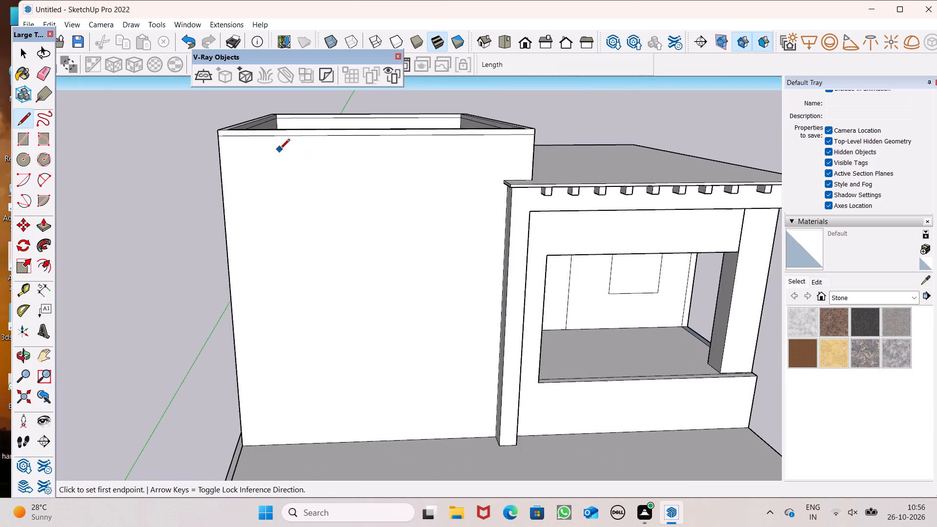
scroll(280, 150, "up", 6)
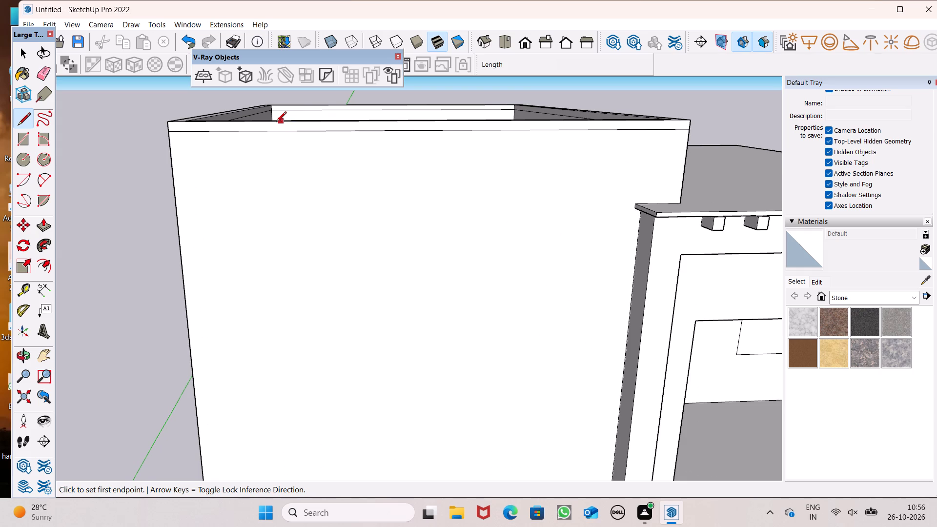
left_click(273, 122)
scroll(310, 132, "down", 4)
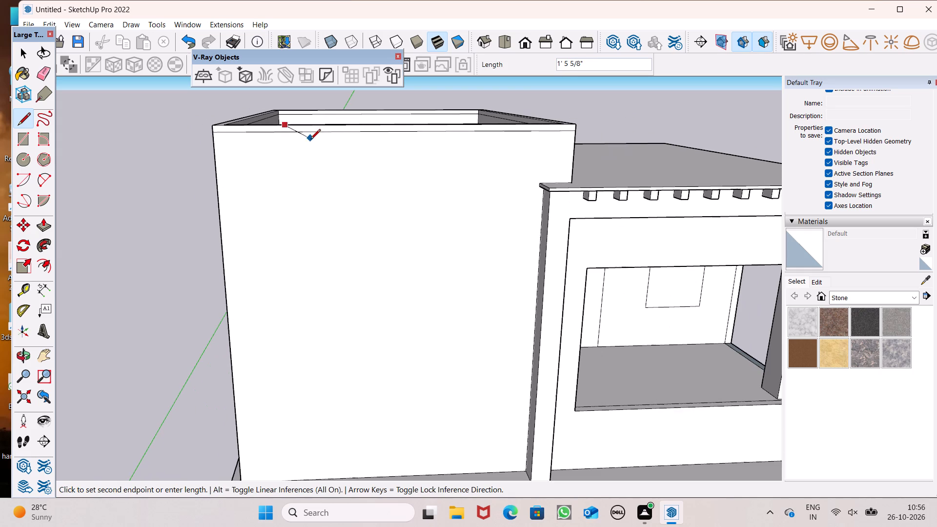
scroll(310, 152, "down", 2)
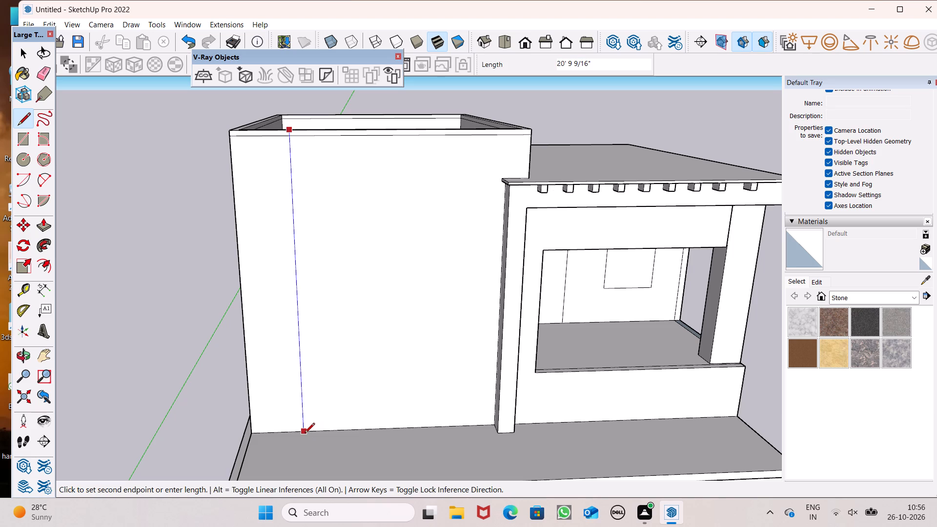
left_click_drag(305, 434, 300, 429)
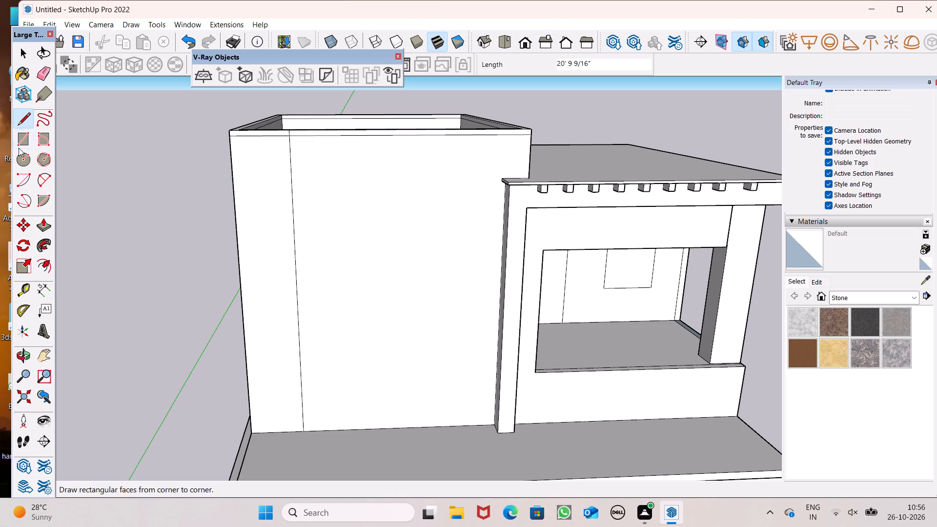
Draw a rectangle about 6' 2 5/8" by 12' 6 3/16" on the taller block's front wall, starting on its outer vertical edge and crossing the vertical line.
left_click(19, 148)
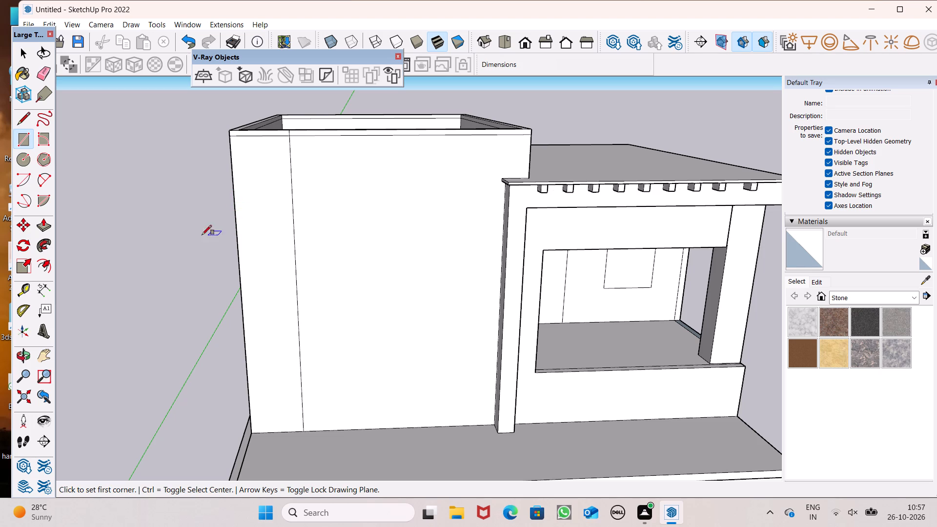
left_click(234, 226)
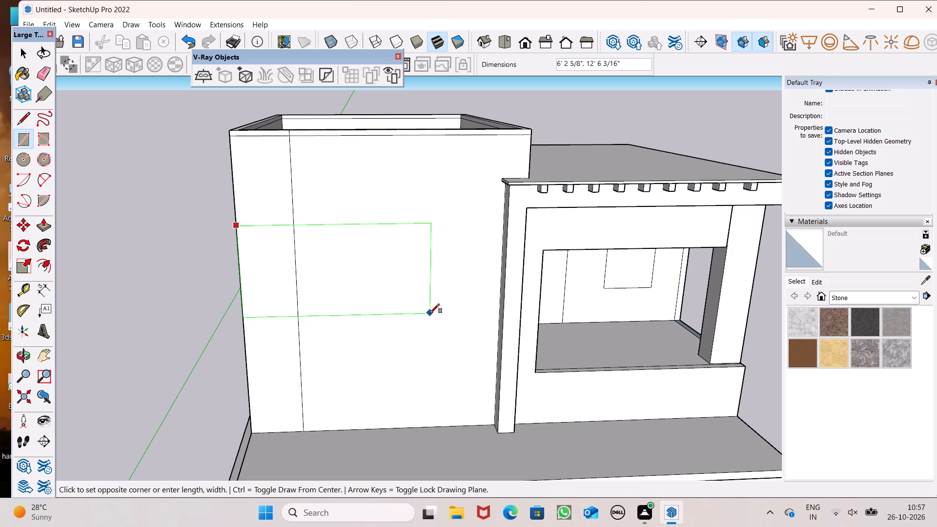
left_click(430, 313)
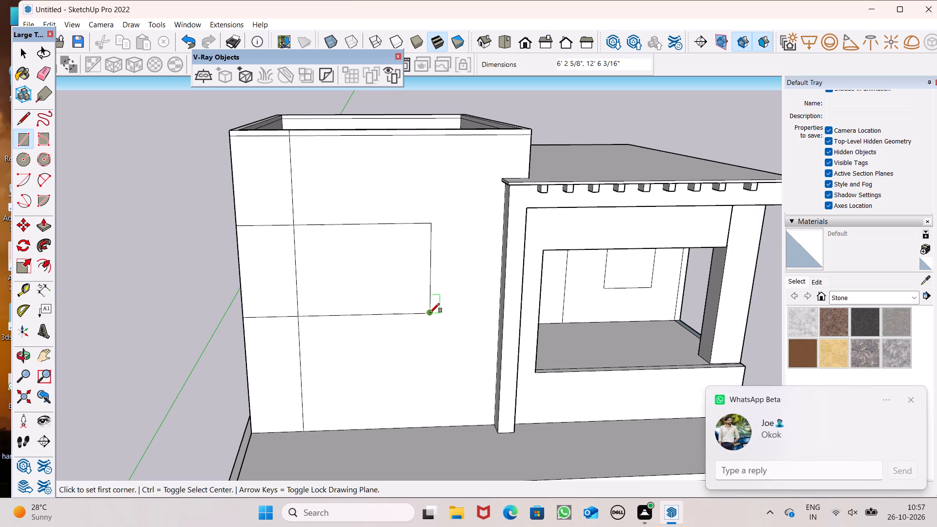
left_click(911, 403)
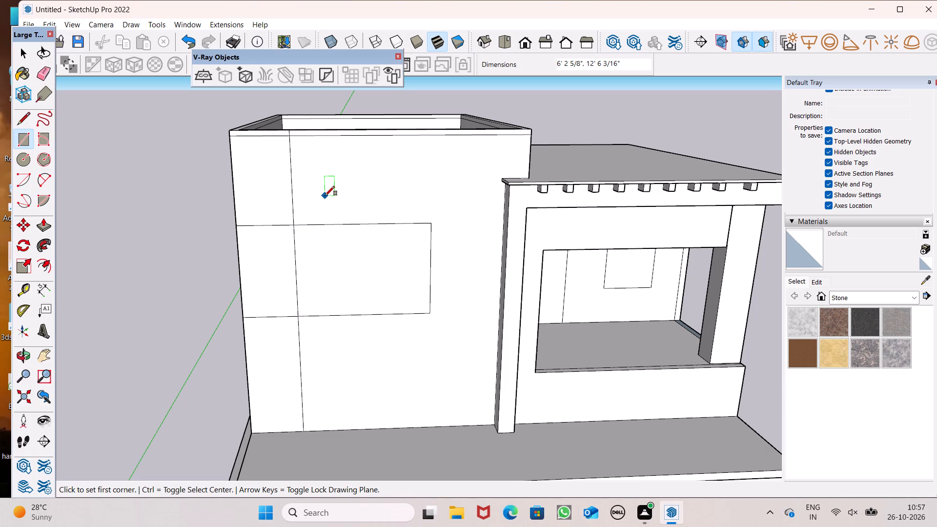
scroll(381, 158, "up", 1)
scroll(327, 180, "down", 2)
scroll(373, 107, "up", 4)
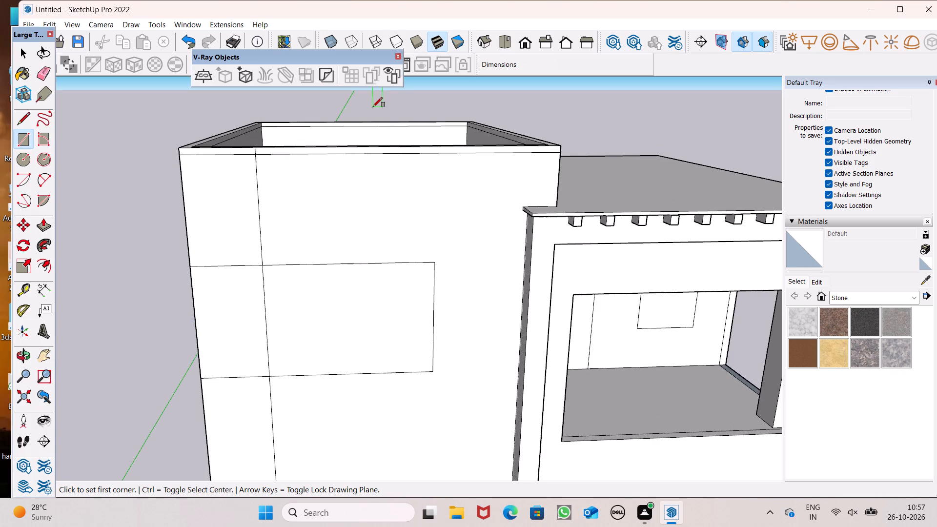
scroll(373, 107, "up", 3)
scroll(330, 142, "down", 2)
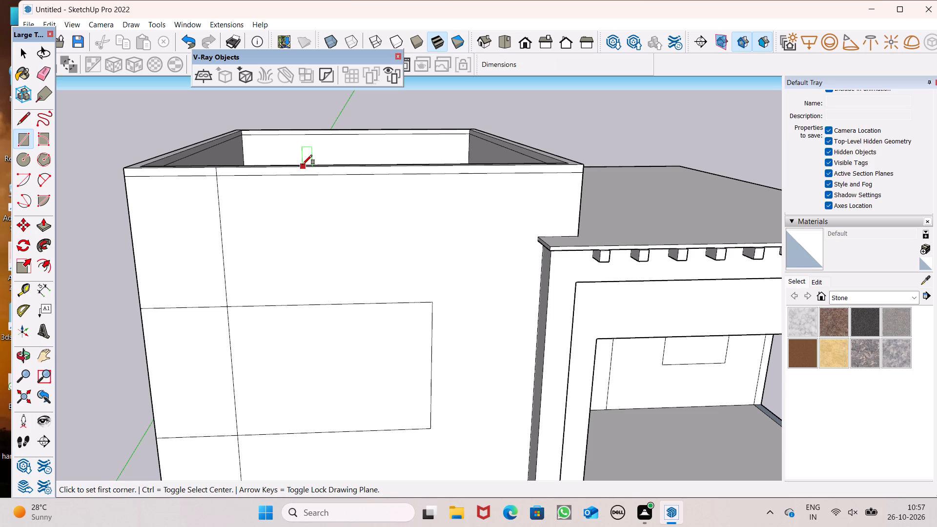
Draw a rectangle about 4' 10 1/16" by 3' 7 9/16" on the taller block's front wall, hanging down from the parapet's top edge.
left_click(303, 164)
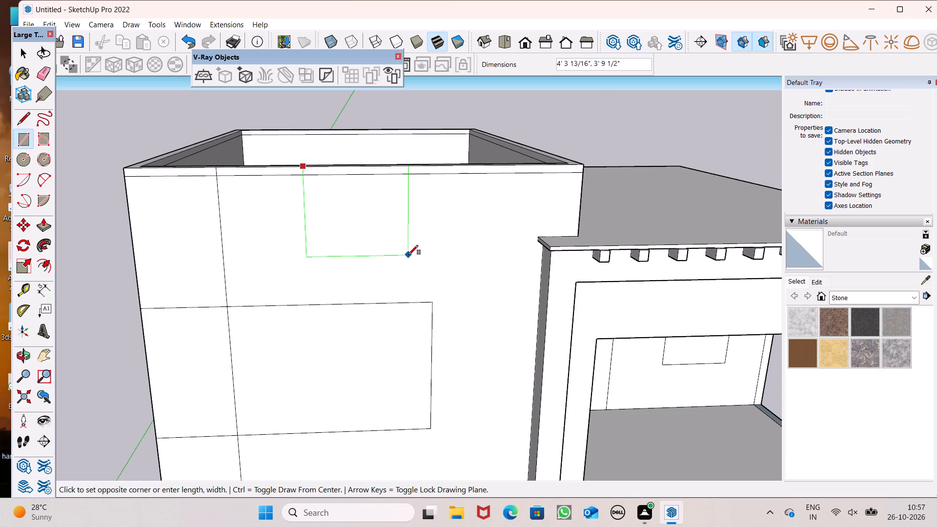
left_click(420, 251)
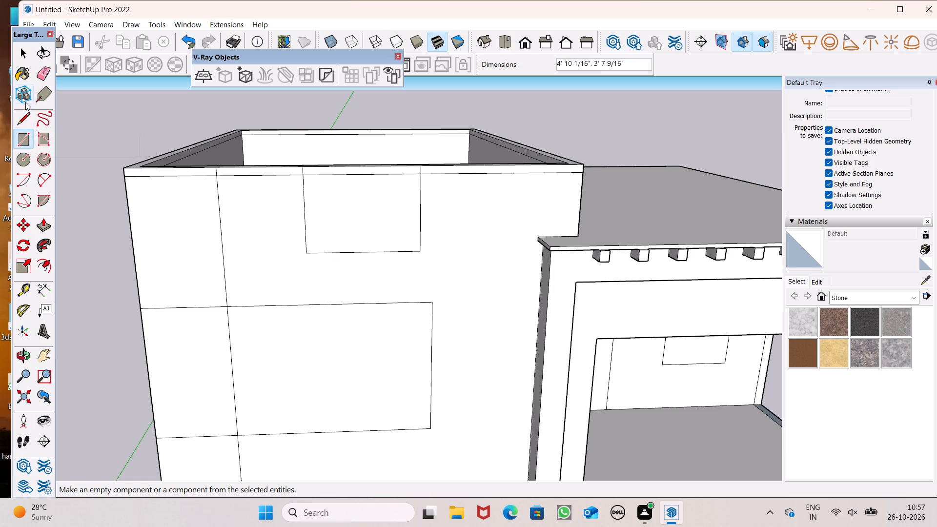
Erase the segment of the parapet's horizontal rim line that crosses the inside of the new rectangle.
scroll(26, 101, "up", 2)
left_click(45, 75)
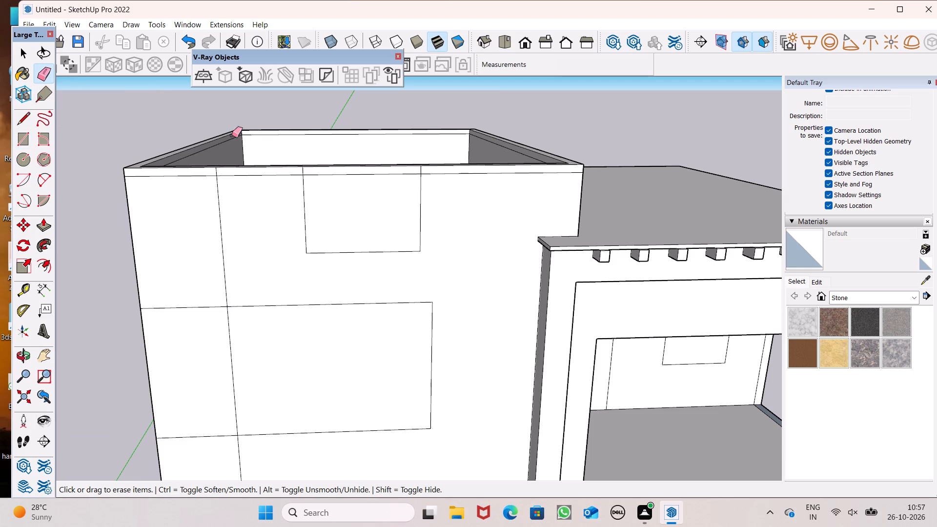
scroll(301, 167, "up", 5)
left_click(343, 179)
left_click(350, 172)
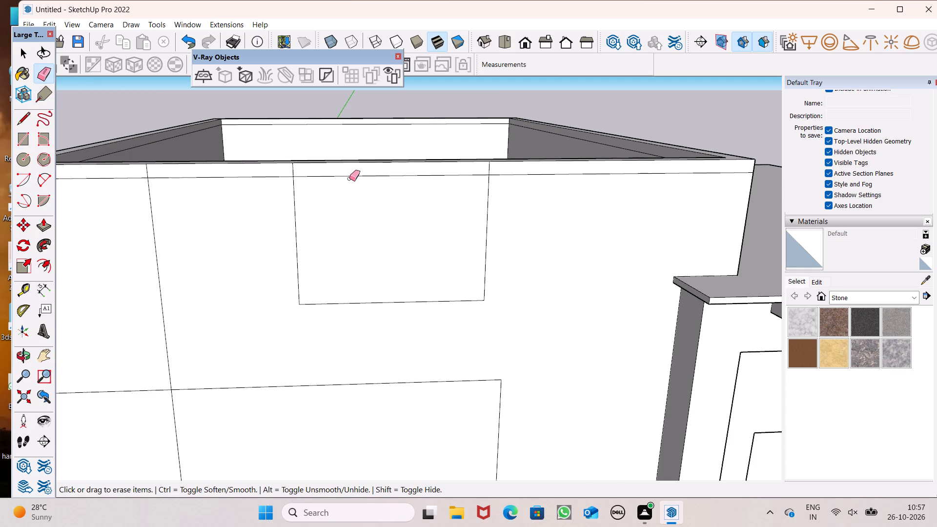
scroll(376, 190, "down", 3)
middle_click_drag(396, 210, 484, 288)
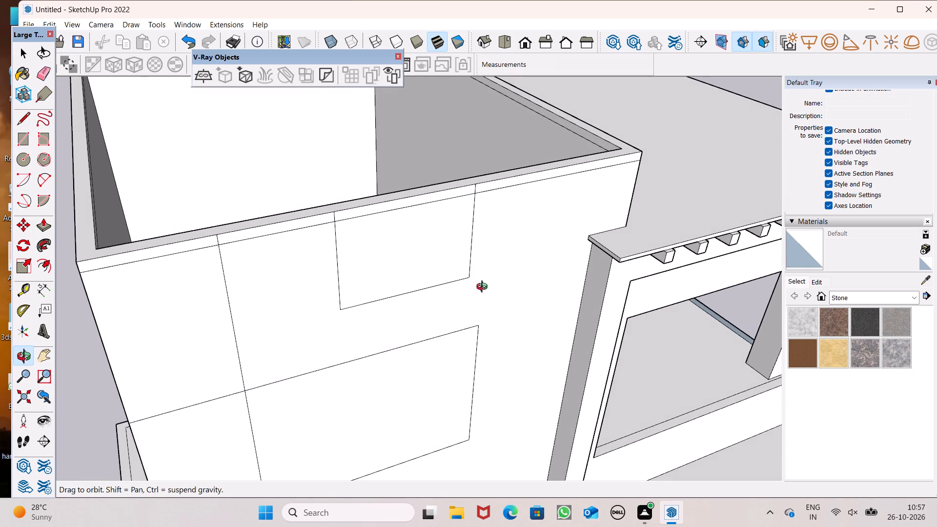
middle_click_drag(484, 288, 484, 292)
scroll(426, 235, "up", 2)
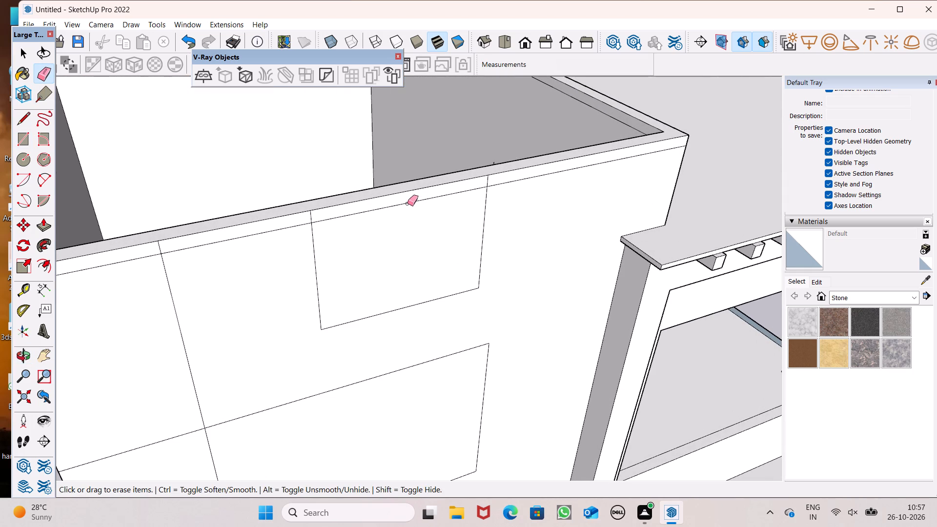
left_click(405, 203)
middle_click_drag(383, 211, 341, 202)
scroll(342, 204, "up", 1)
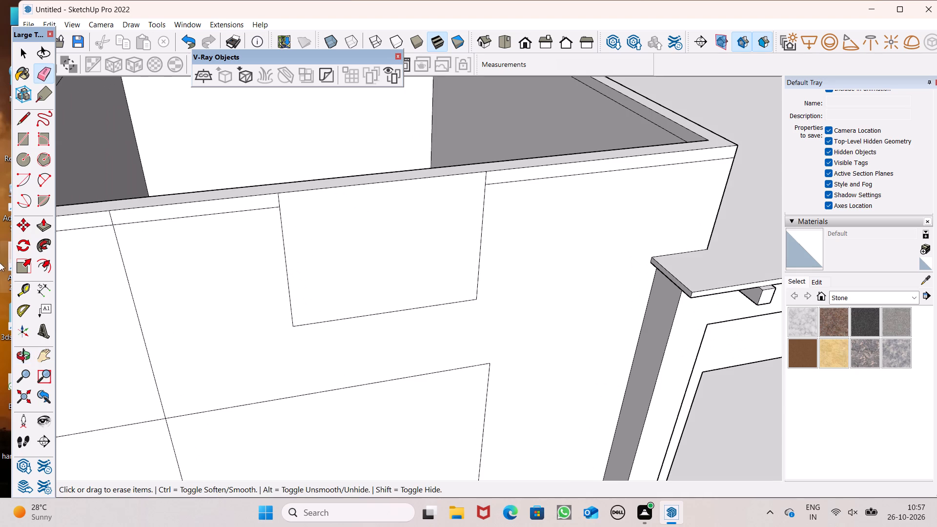
Draw a smaller rectangle about 3' 1 7/8" by 2' 4 3/8" inside the parapet rectangle, leaving a border all around.
left_click(46, 276)
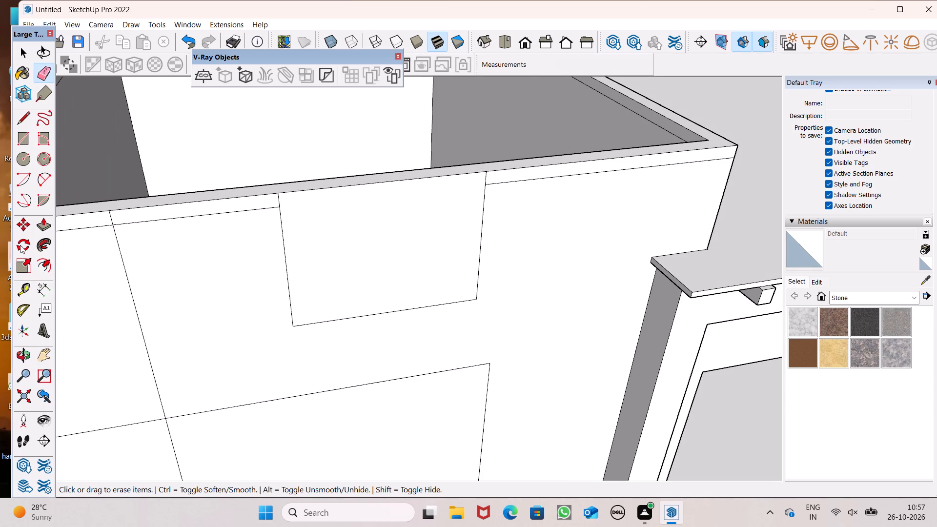
scroll(141, 235, "down", 1)
middle_click_drag(144, 239, 83, 240)
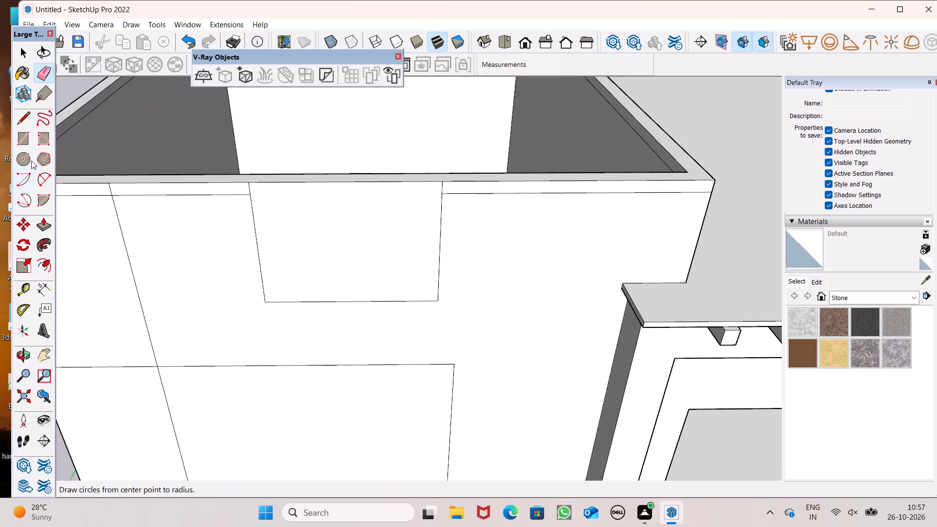
left_click(18, 143)
middle_click_drag(137, 210, 172, 176)
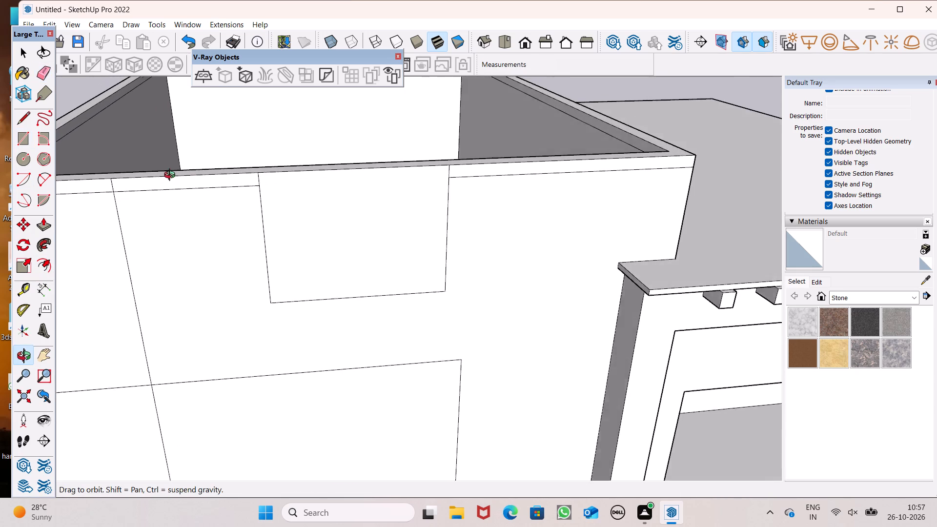
middle_click_drag(172, 176, 137, 182)
scroll(137, 182, "up", 1)
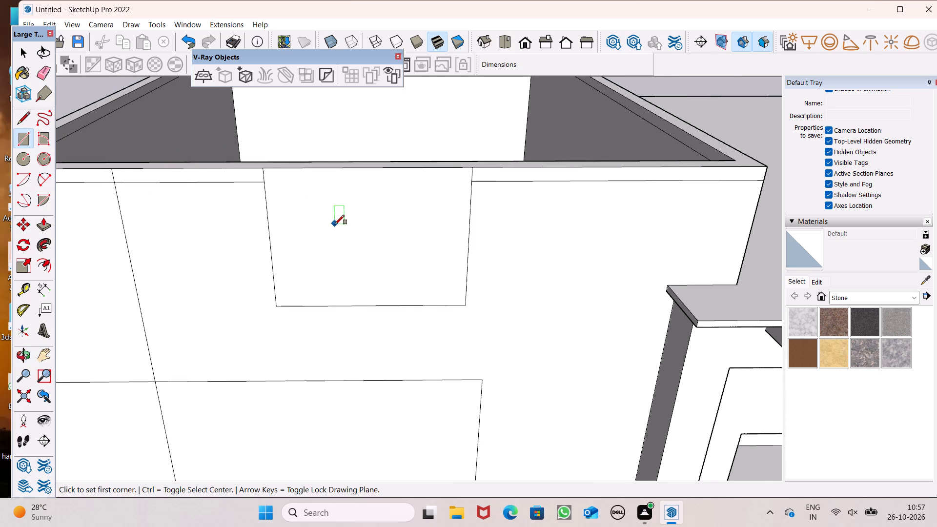
middle_click_drag(336, 226, 333, 210)
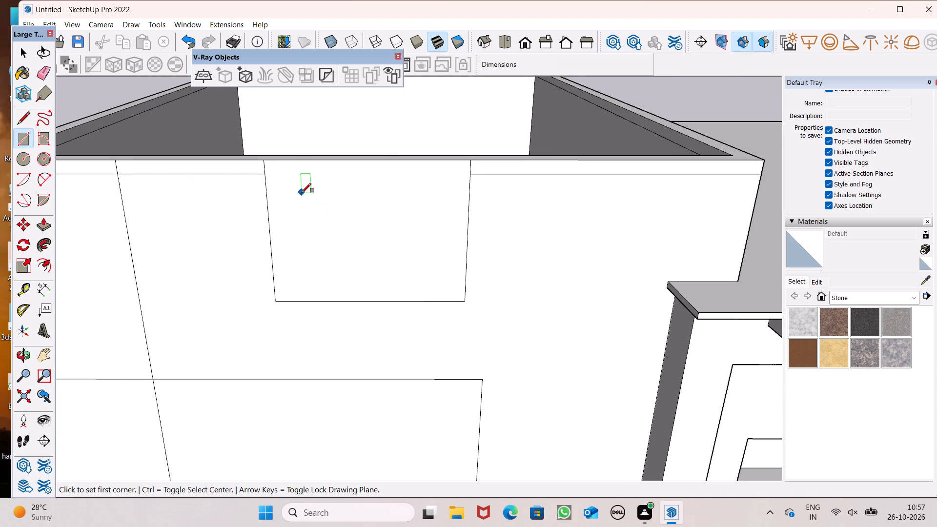
scroll(302, 193, "up", 3)
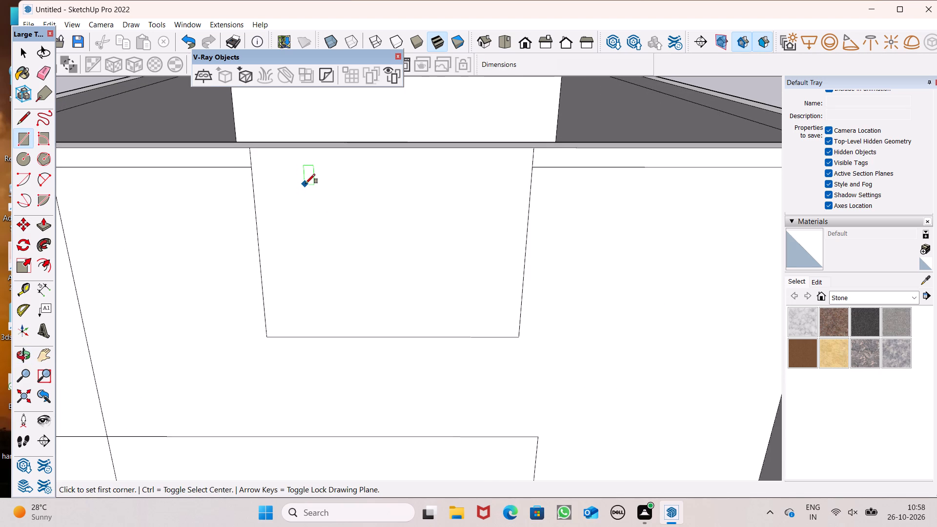
left_click(305, 182)
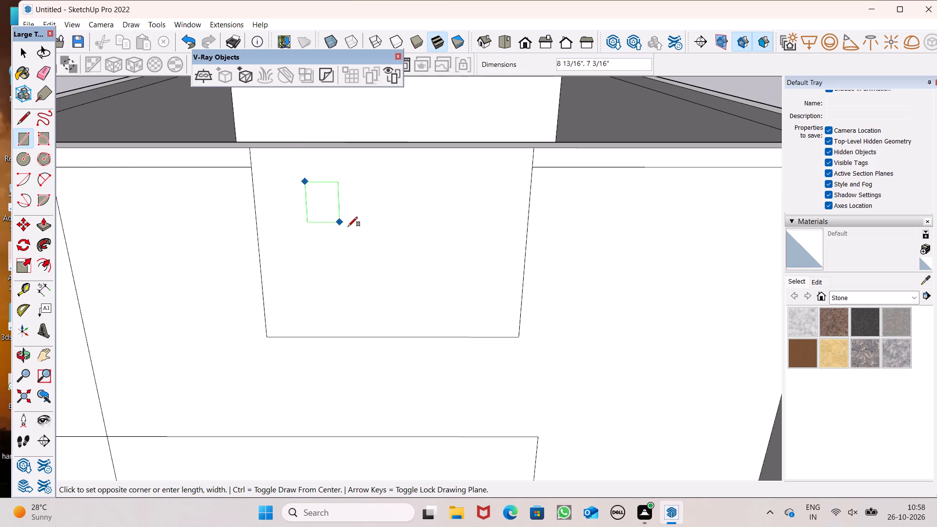
left_click(480, 305)
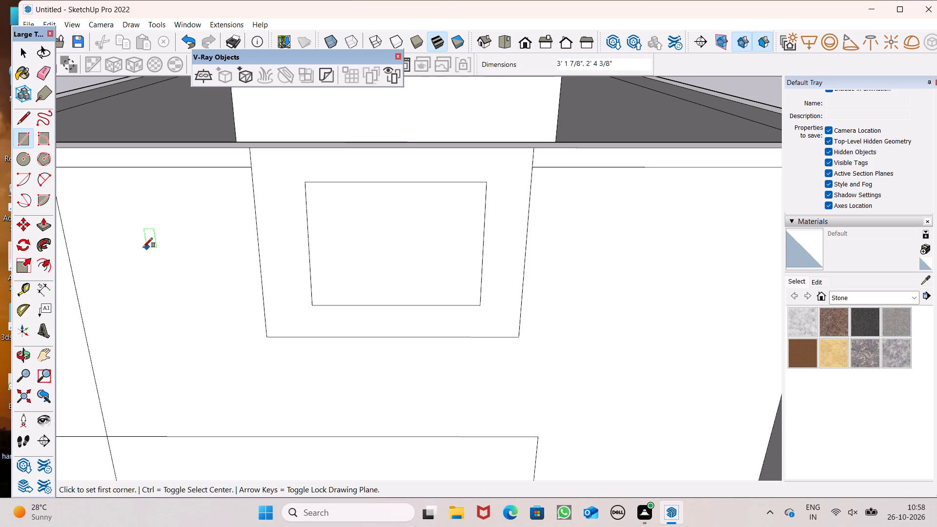
Pull the border face around the inner rectangle out from the wall by about 3 1/2" to form a projecting frame.
left_click(44, 228)
left_click_drag(295, 324, 295, 327)
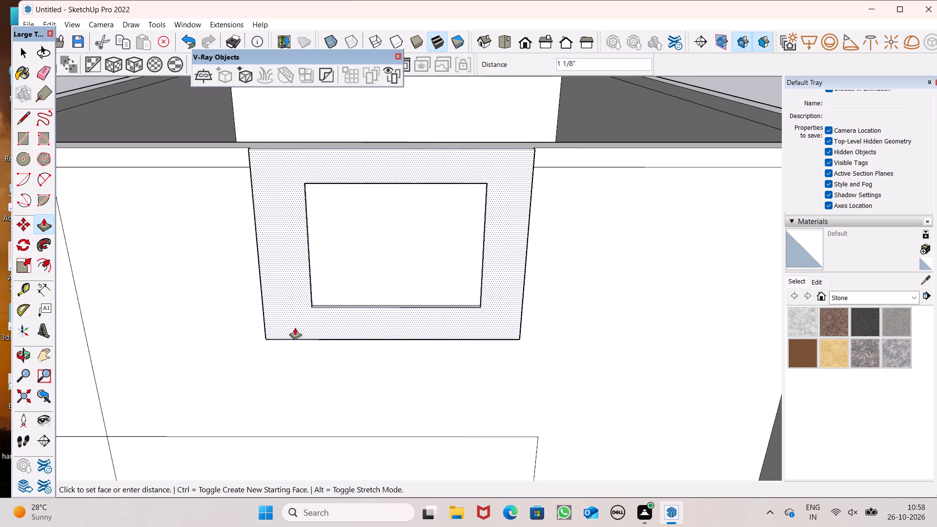
left_click_drag(295, 327, 295, 332)
middle_click_drag(295, 334, 479, 306)
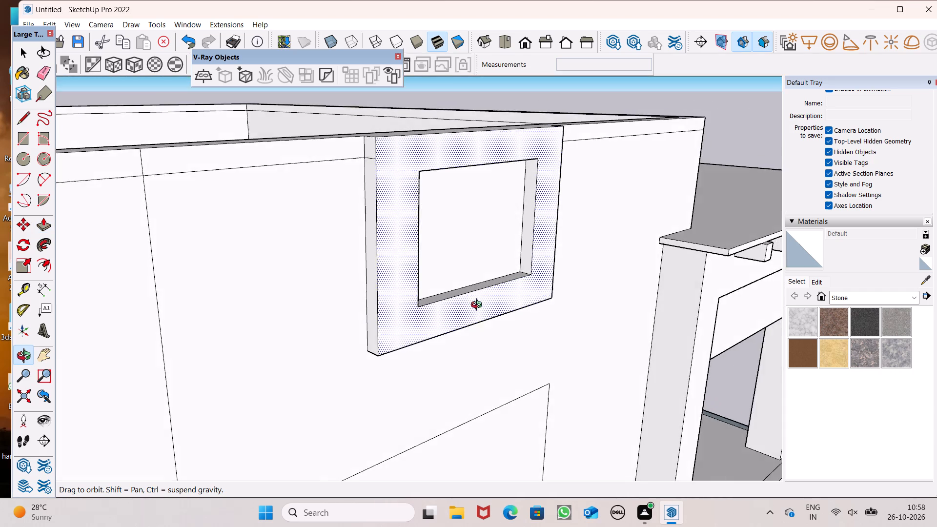
middle_click_drag(479, 306, 302, 297)
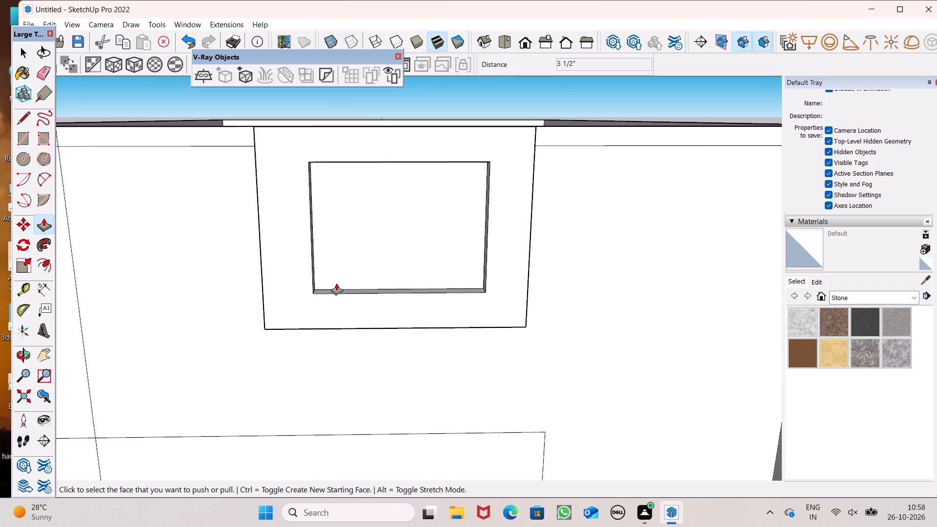
Push the inner rectangle's face 6" through the parapet wall to cut an opening inside the projecting frame.
left_click_drag(335, 284, 378, 254)
scroll(369, 276, "down", 2)
middle_click_drag(362, 280, 323, 339)
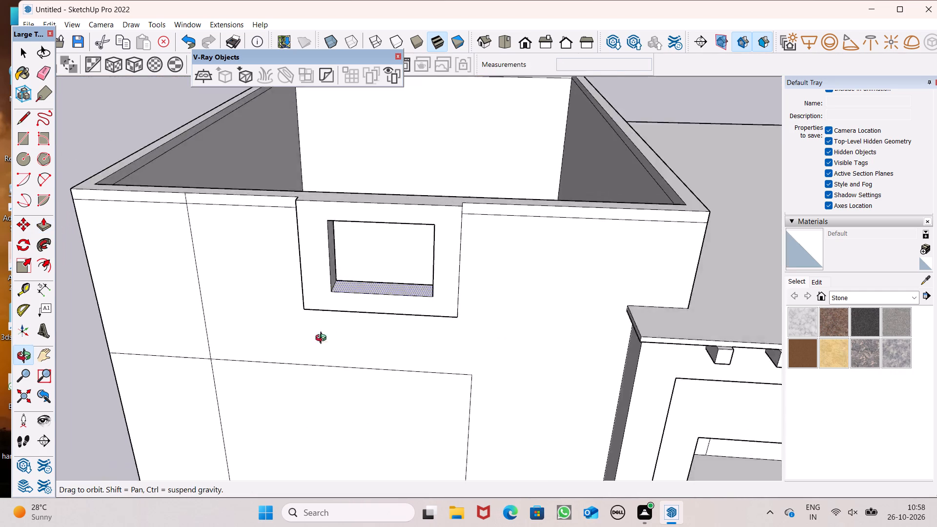
middle_click_drag(323, 339, 78, 322)
scroll(319, 279, "up", 1)
middle_click_drag(319, 279, 0, 236)
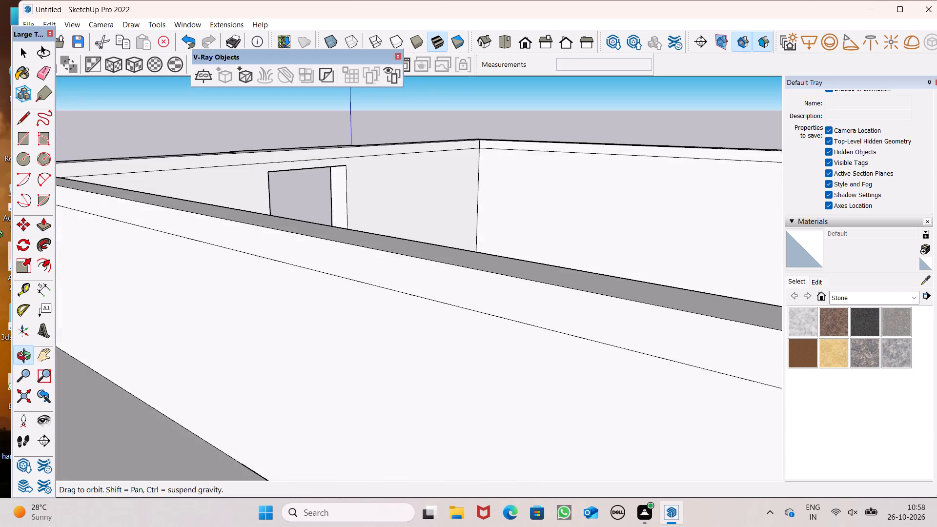
middle_click_drag(0, 236, 536, 223)
scroll(536, 227, "down", 2)
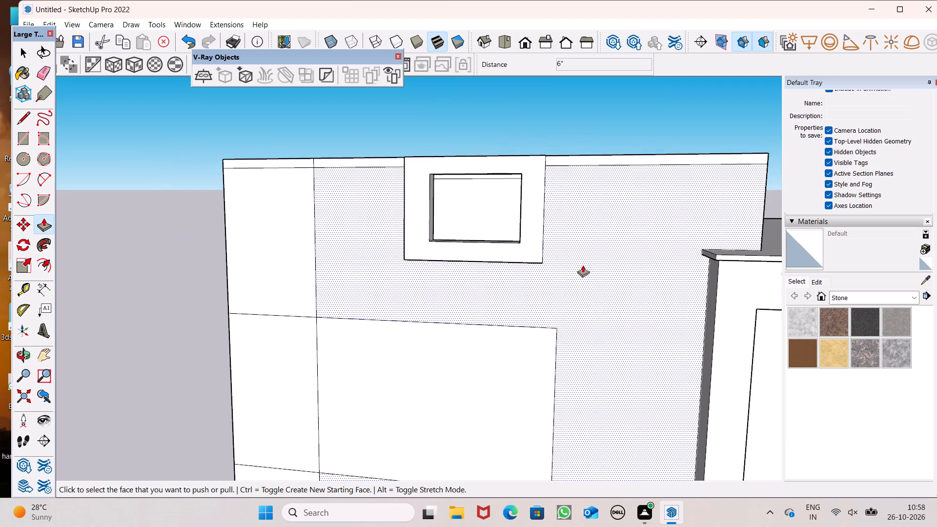
middle_click_drag(586, 270, 573, 345)
scroll(536, 320, "down", 5)
scroll(521, 259, "up", 1)
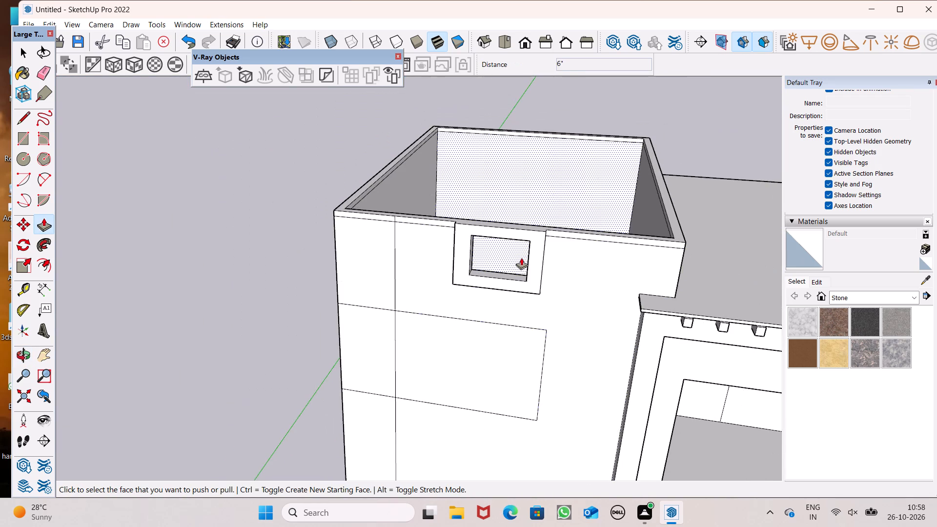
scroll(521, 258, "up", 5)
scroll(446, 217, "down", 4)
middle_click_drag(468, 237, 486, 294)
scroll(464, 237, "up", 2)
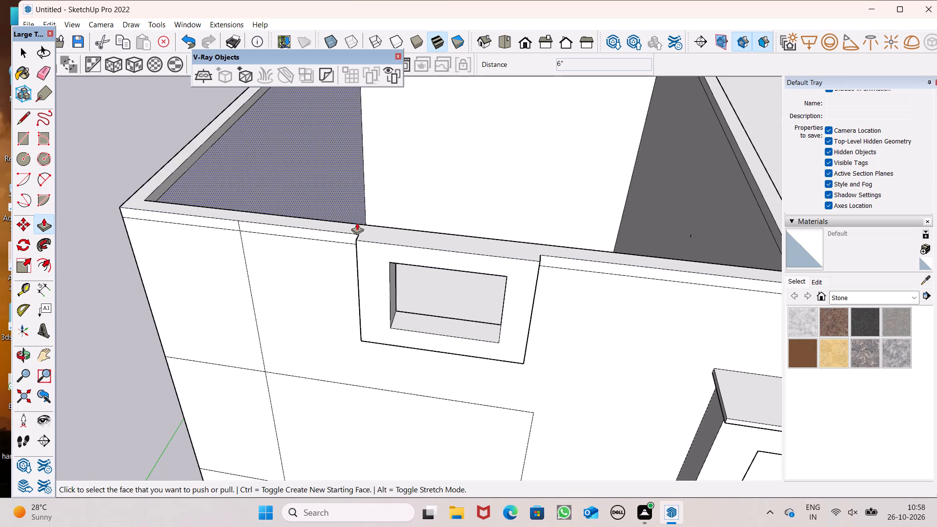
Draw two short edges across the parapet's top, continuing the projecting frame's two sides to the wall's inner edge.
left_click(18, 117)
scroll(259, 211, "up", 5)
left_click(407, 245)
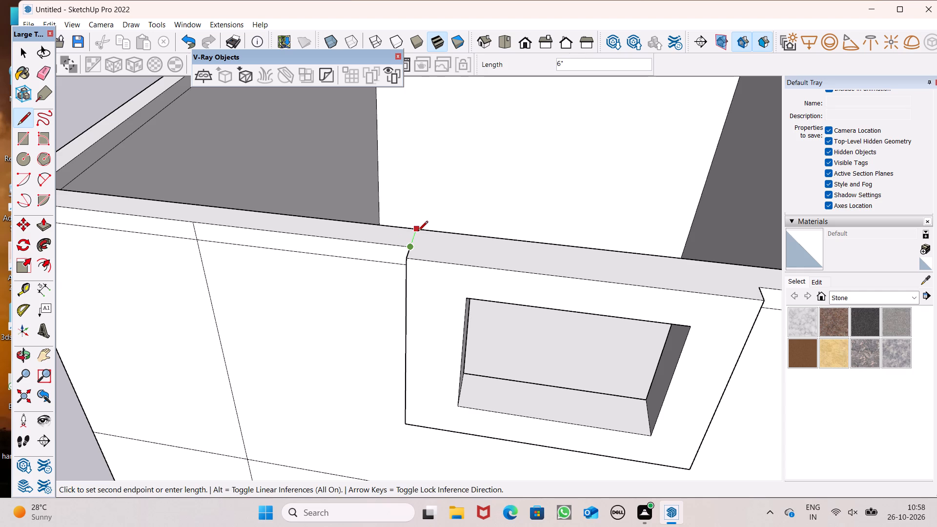
left_click(419, 230)
scroll(286, 239, "down", 5)
scroll(633, 265, "up", 6)
scroll(560, 274, "down", 5)
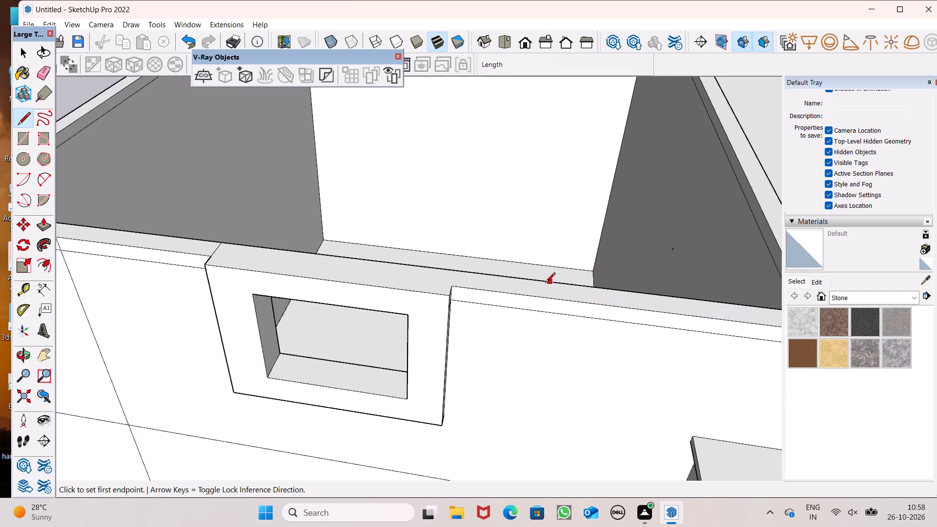
scroll(538, 280, "down", 2)
middle_click_drag(528, 286, 533, 377)
scroll(503, 354, "up", 8)
left_click(426, 301)
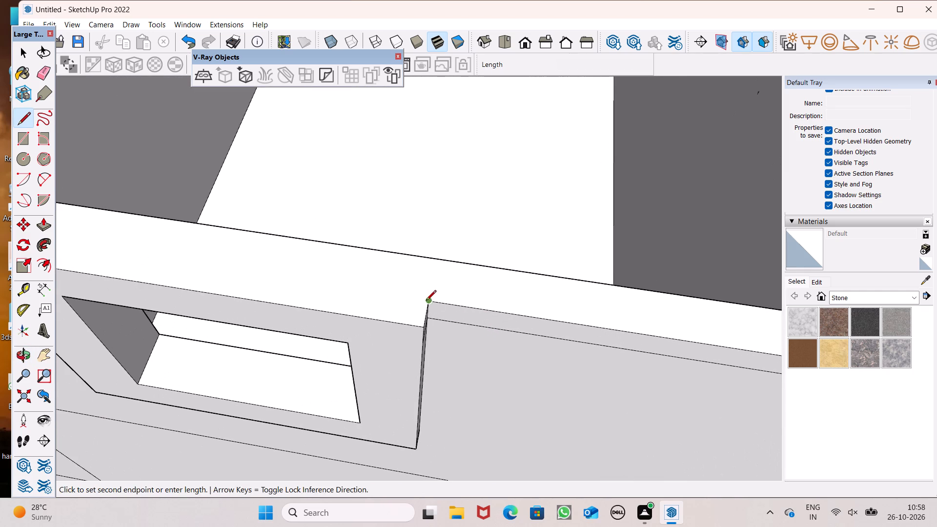
left_click(434, 263)
scroll(545, 280, "down", 5)
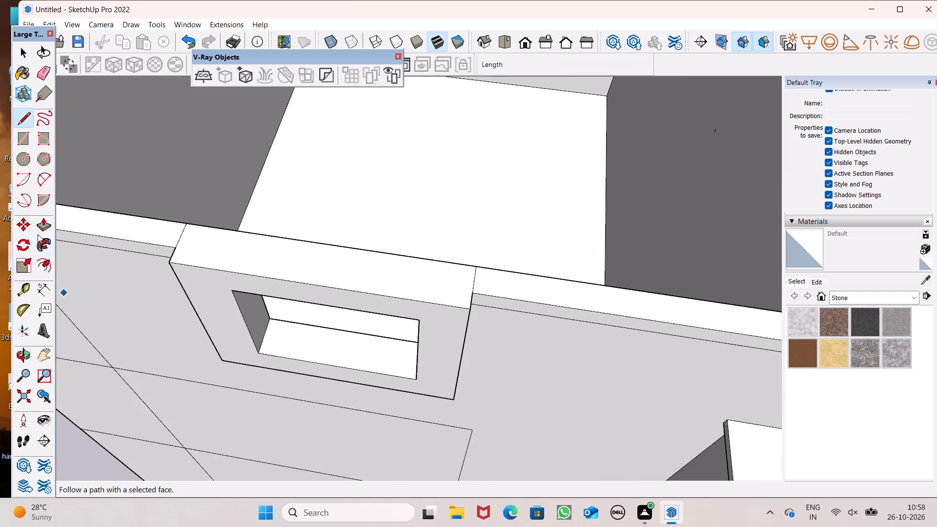
Raise the frame's top face above the parapet with successive Push/Pulls of about 1 1/16", 1 13/16" and 3 5/8".
left_click(40, 229)
left_click(261, 251)
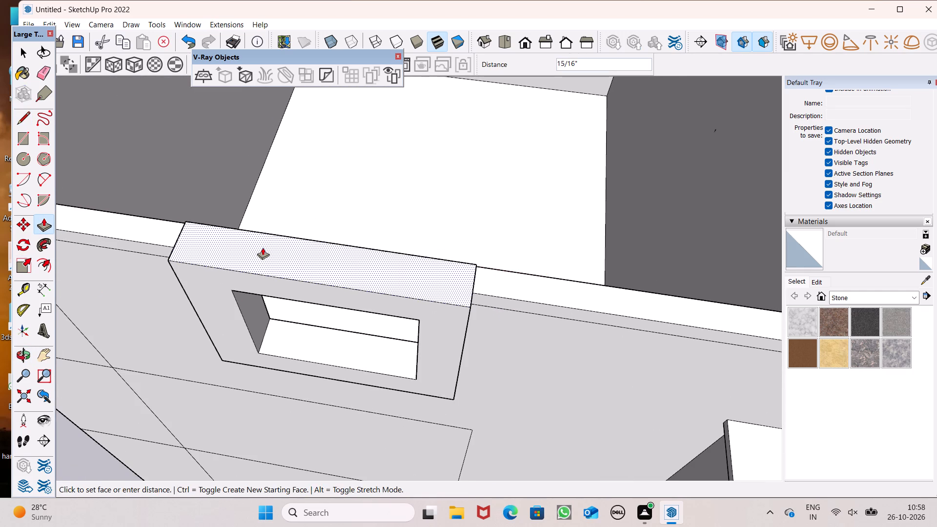
scroll(285, 271, "down", 2)
middle_click_drag(302, 285, 336, 175)
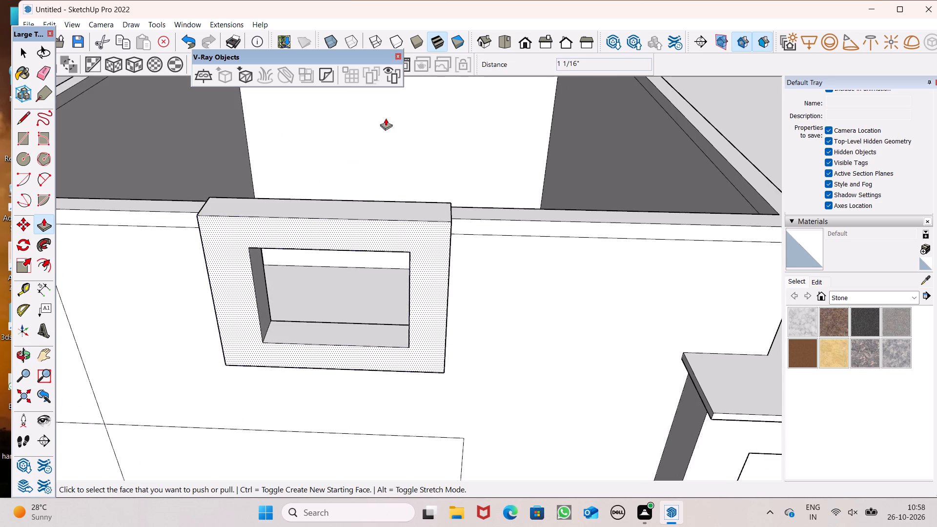
middle_click_drag(257, 214, 433, 123)
scroll(257, 214, "up", 1)
scroll(354, 158, "up", 2)
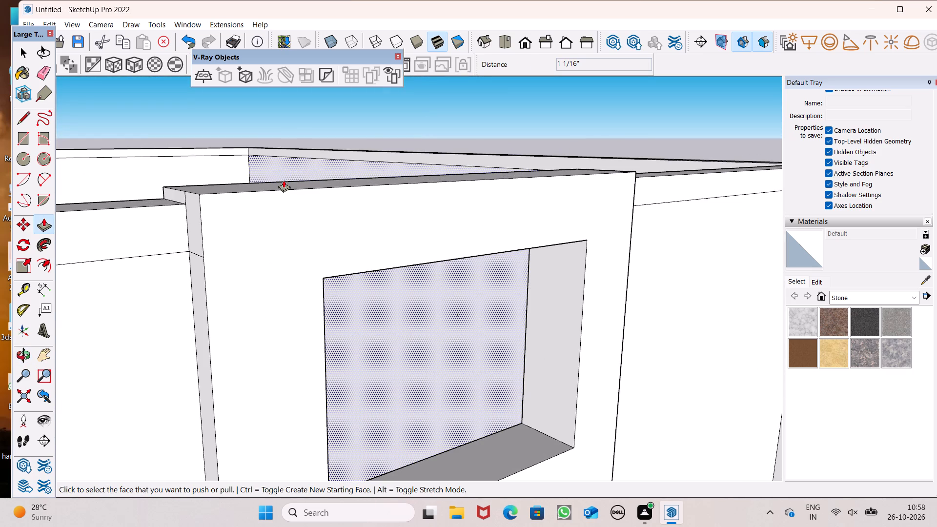
left_click_drag(281, 185, 282, 165)
scroll(331, 241, "down", 3)
middle_click_drag(377, 275, 353, 248)
scroll(371, 268, "down", 5)
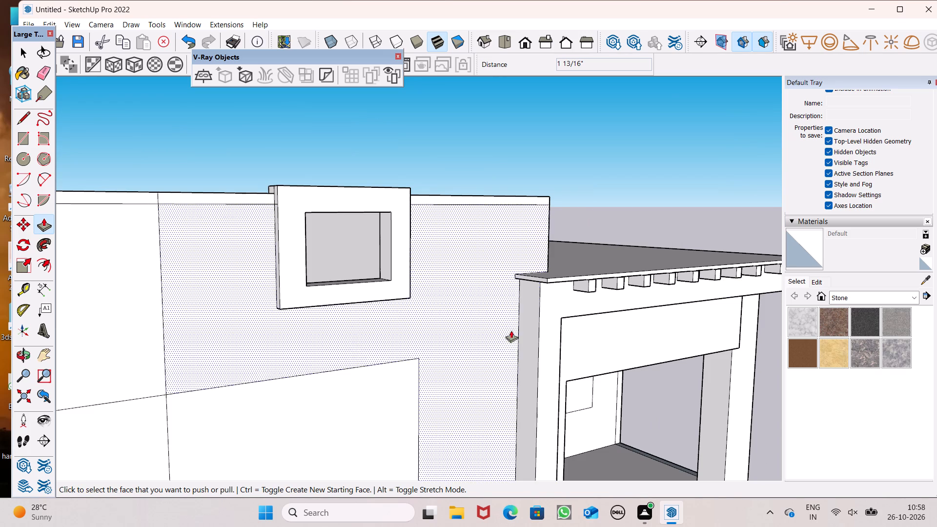
middle_click_drag(349, 231, 400, 309)
scroll(372, 308, "up", 5)
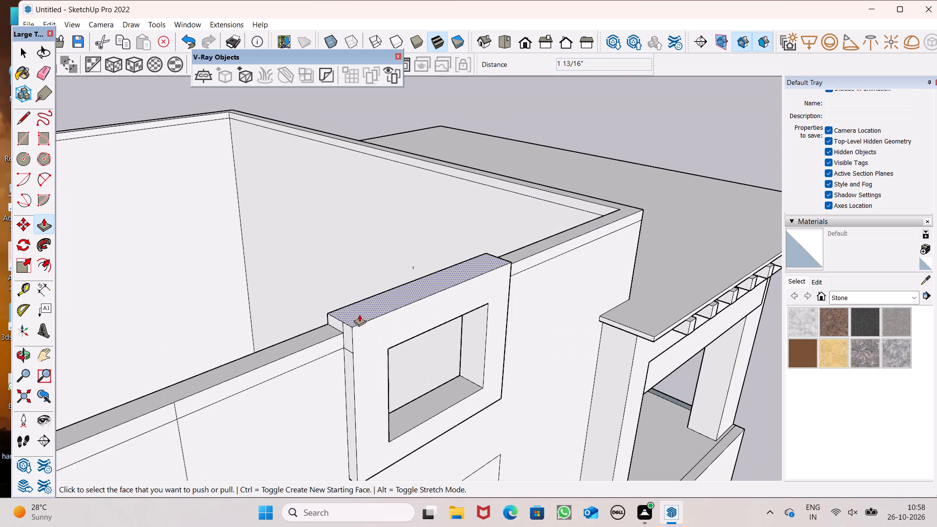
left_click_drag(359, 314, 361, 299)
scroll(355, 304, "down", 3)
middle_click_drag(367, 316, 273, 254)
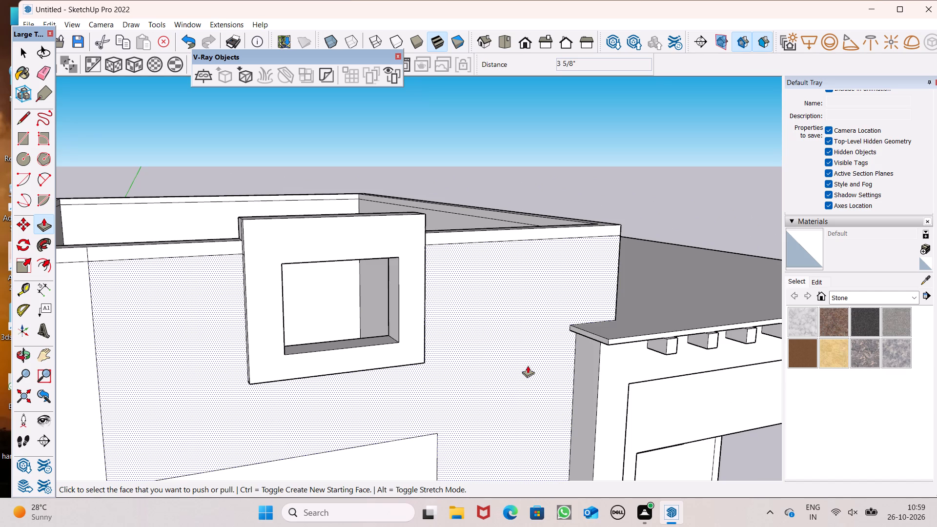
Push/Pull the bottom inner face of the parapet frame's opening upward by about 1 1/8".
scroll(371, 344, "up", 1)
middle_click_drag(372, 343, 315, 344)
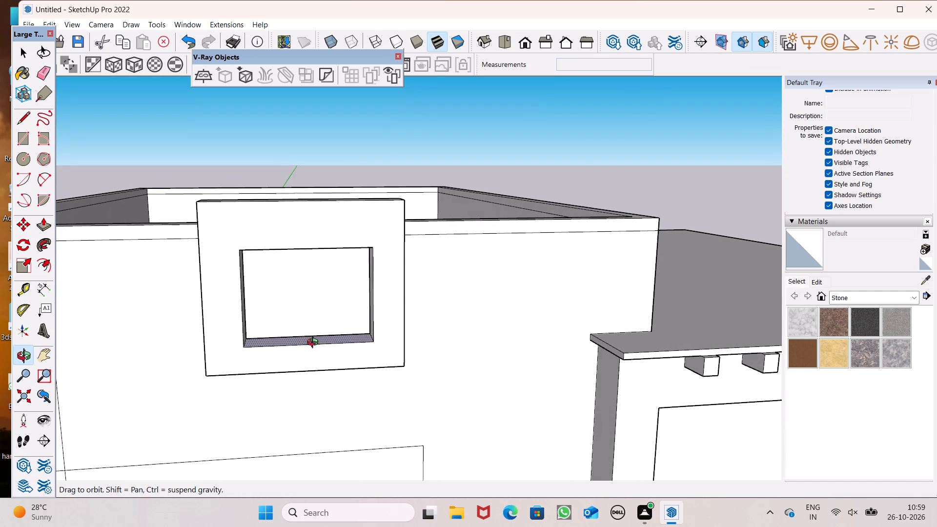
middle_click_drag(315, 344, 327, 341)
scroll(309, 336, "up", 3)
left_click_drag(293, 349, 292, 343)
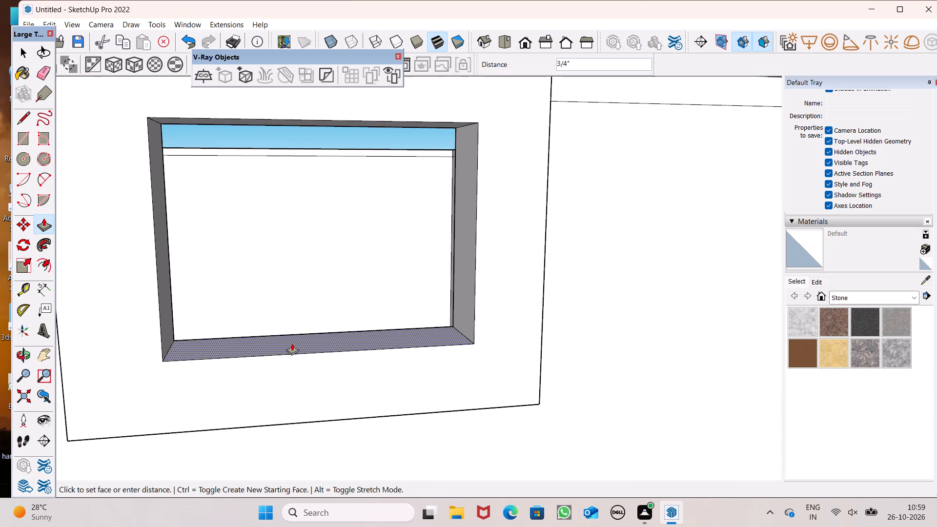
left_click_drag(292, 343, 292, 341)
scroll(285, 346, "down", 3)
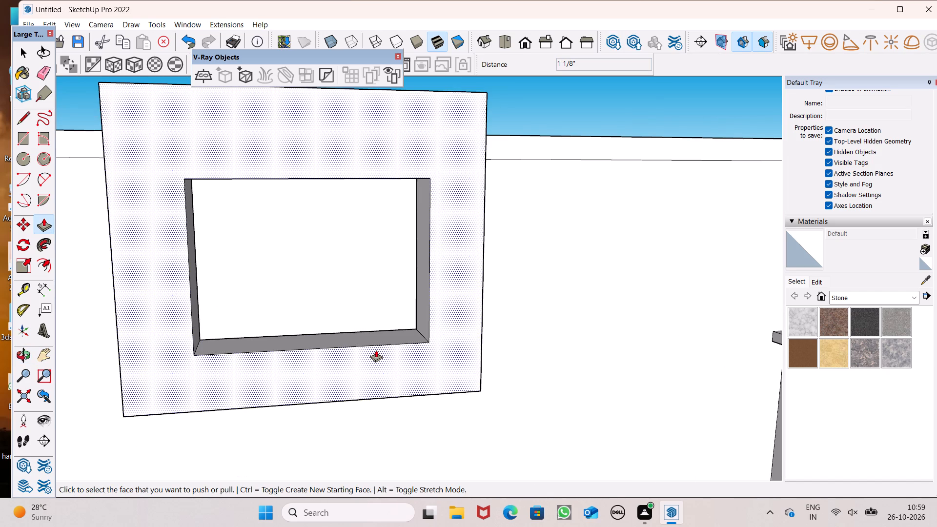
key("space")
Erase the leftover seam edges on both side faces of the projecting parapet frame where it meets the wall.
scroll(366, 320, "down", 5)
middle_click_drag(257, 283, 511, 276)
scroll(511, 276, "up", 5)
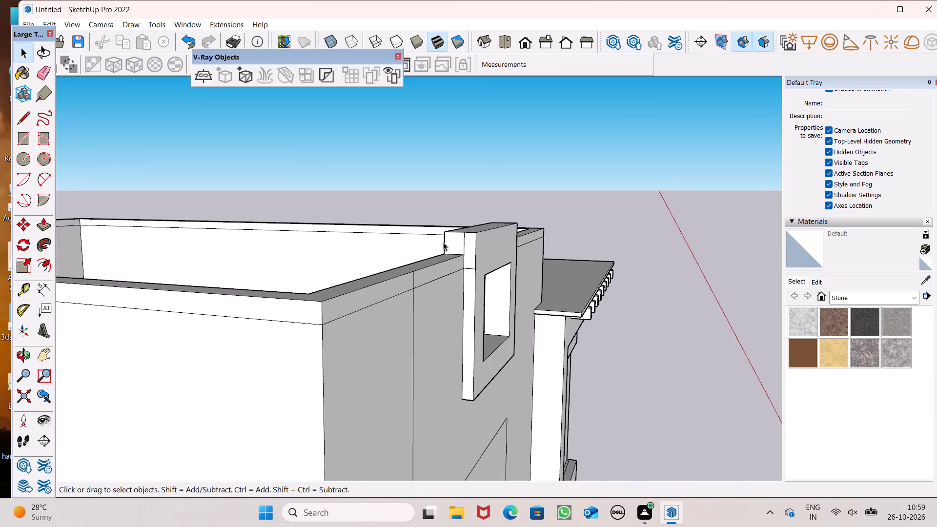
left_click(42, 77)
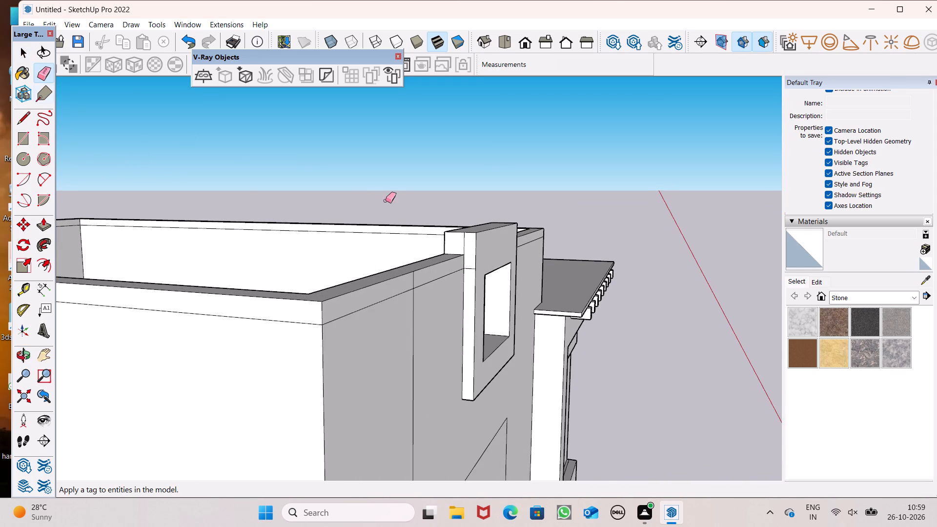
scroll(386, 201, "up", 3)
scroll(479, 309, "down", 2)
scroll(545, 333, "up", 4)
left_click(532, 302)
left_click_drag(531, 302, 526, 302)
left_click(544, 363)
scroll(514, 291, "down", 4)
middle_click_drag(568, 313, 154, 314)
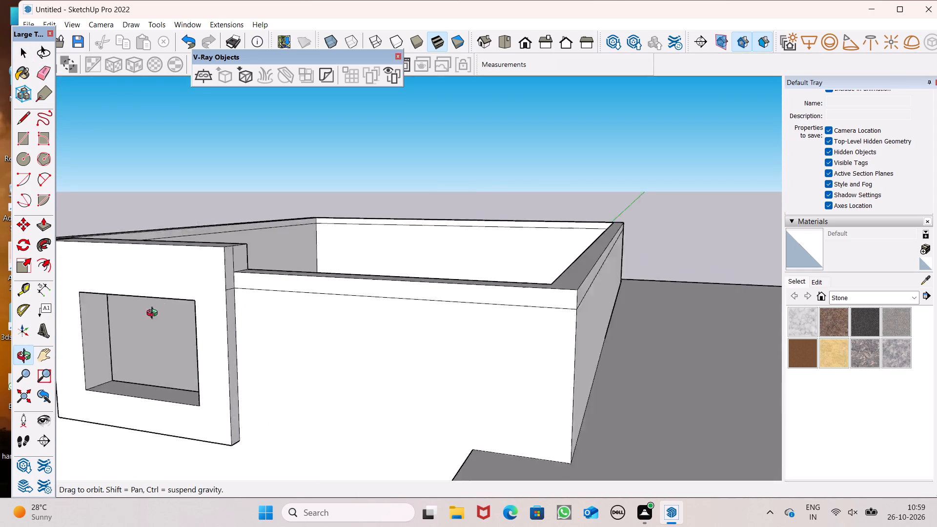
middle_click_drag(154, 314, 0, 310)
scroll(200, 241, "up", 7)
left_click_drag(201, 247, 206, 248)
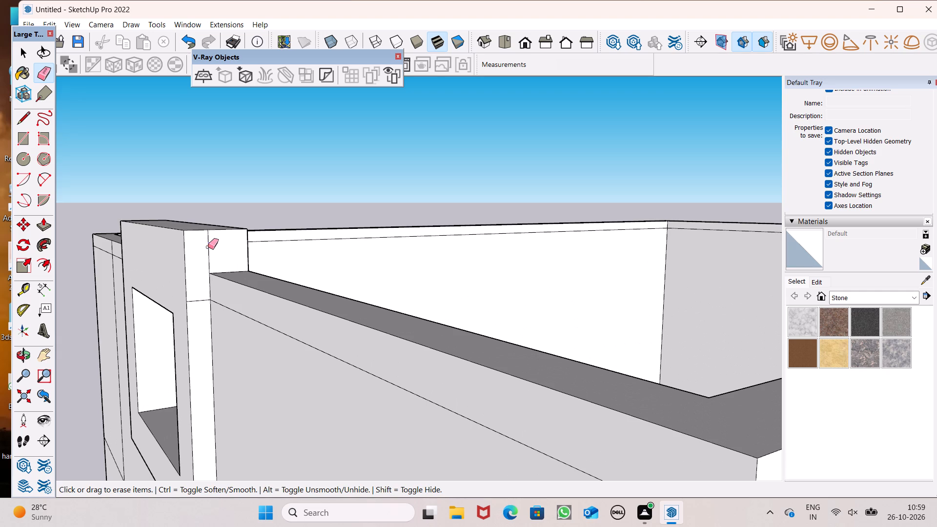
left_click(208, 247)
scroll(198, 287, "up", 6)
left_click_drag(198, 293, 196, 312)
scroll(218, 272, "down", 6)
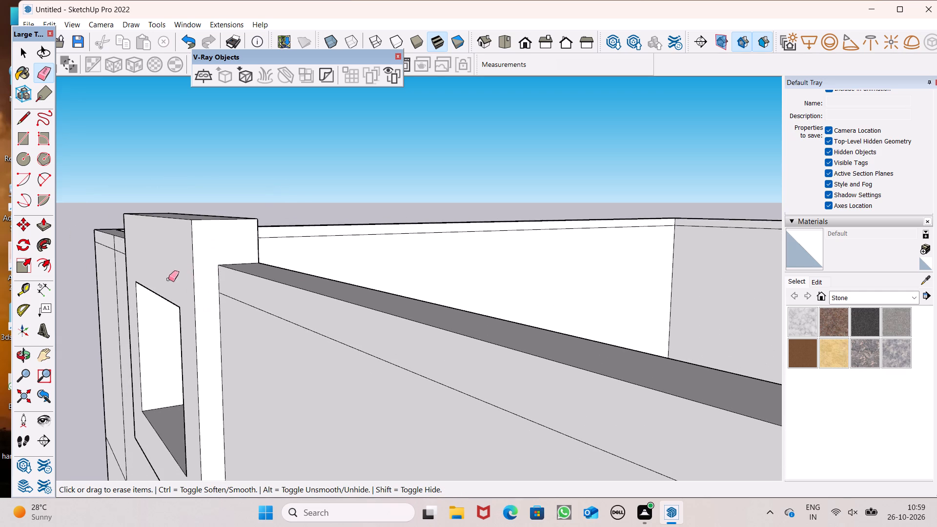
Examine the parapet frame and the building's front elevation from several angles and distances.
middle_click_drag(221, 280, 427, 253)
scroll(396, 207, "down", 5)
middle_click_drag(375, 274, 698, 305)
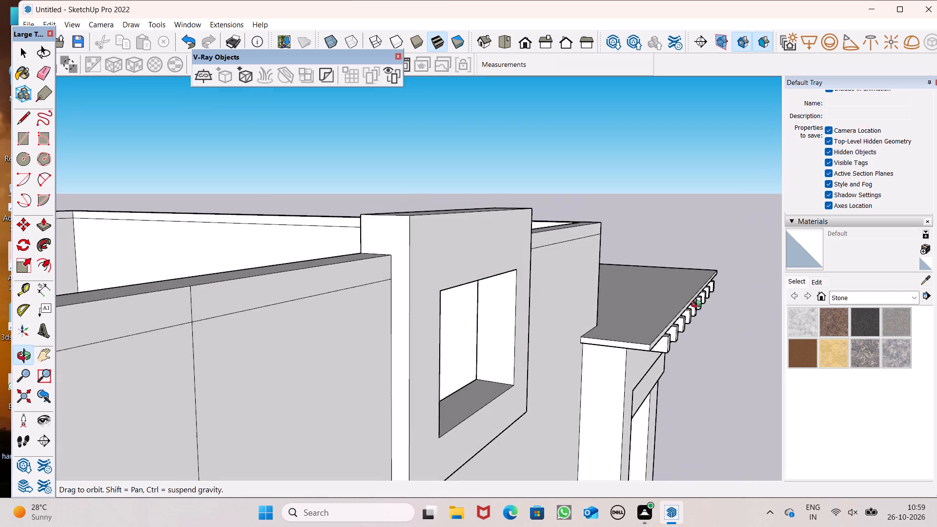
middle_click_drag(698, 305, 410, 245)
scroll(305, 224, "down", 4)
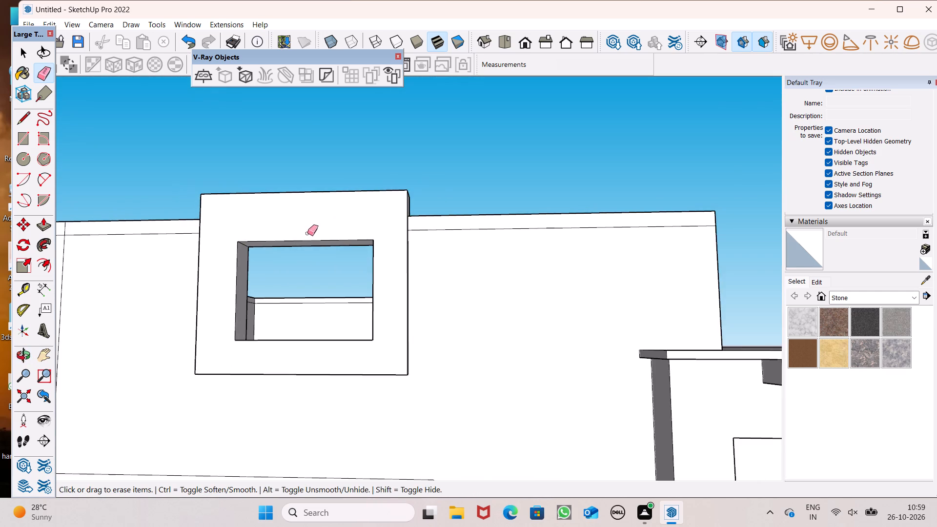
scroll(308, 233, "down", 4)
middle_click_drag(321, 261, 327, 305)
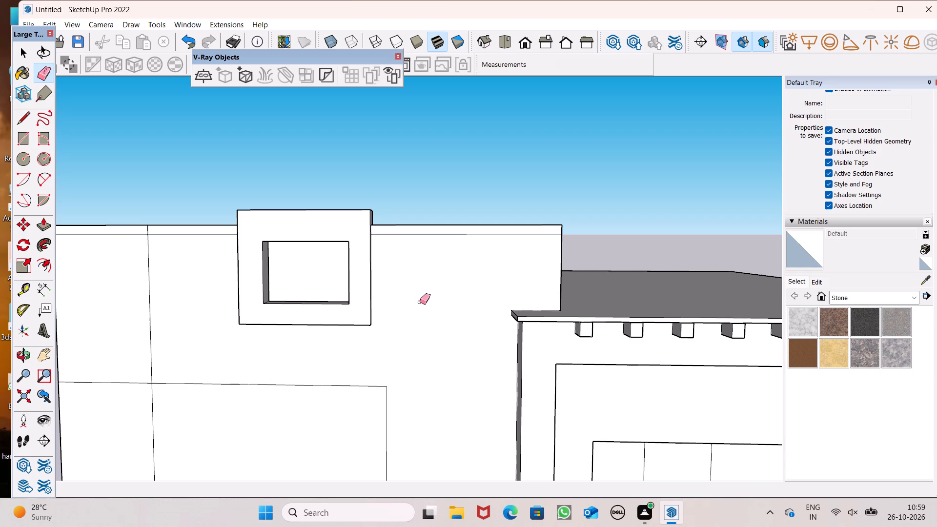
key("space")
scroll(344, 279, "down", 2)
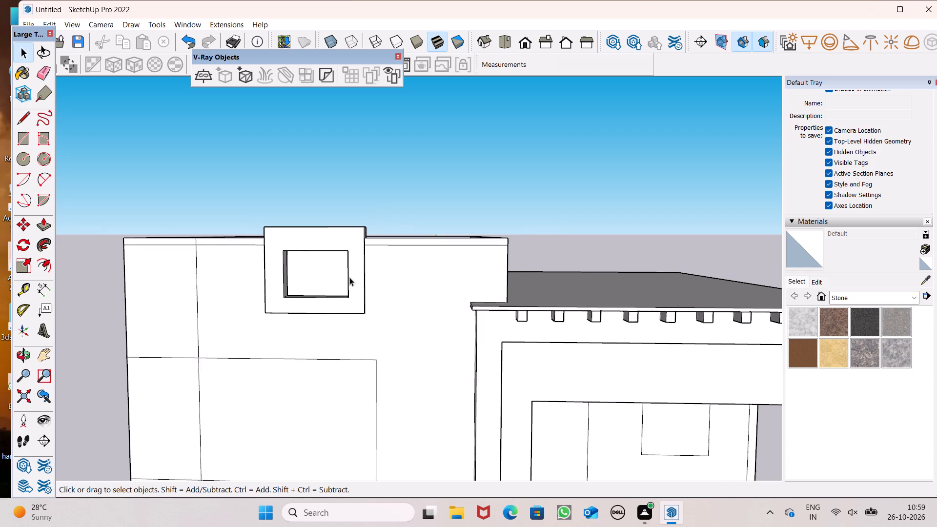
scroll(349, 277, "down", 3)
middle_click_drag(335, 300, 346, 310)
scroll(346, 310, "up", 1)
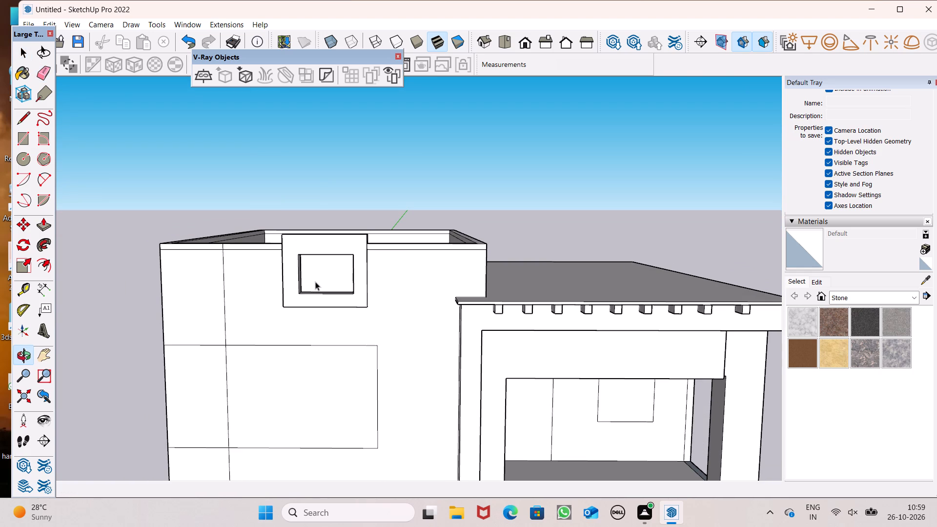
scroll(387, 272, "down", 2)
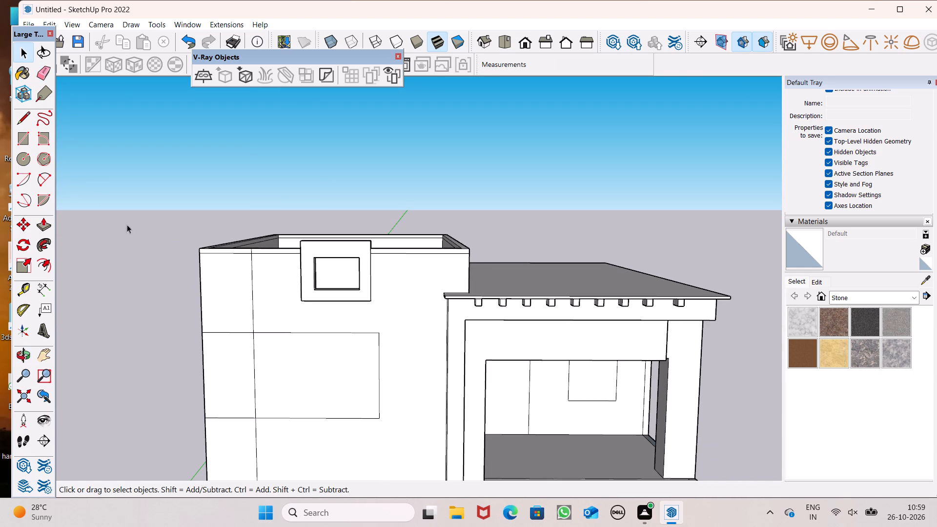
Erase the vertical line segment crossing the large rectangle on the taller block's front wall.
left_click(47, 70)
left_click_drag(260, 357, 246, 367)
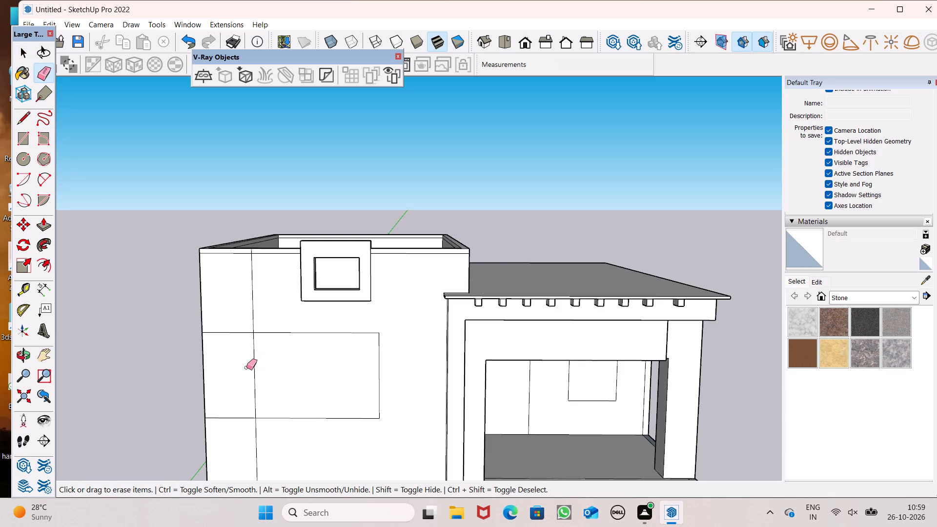
left_click_drag(246, 367, 244, 367)
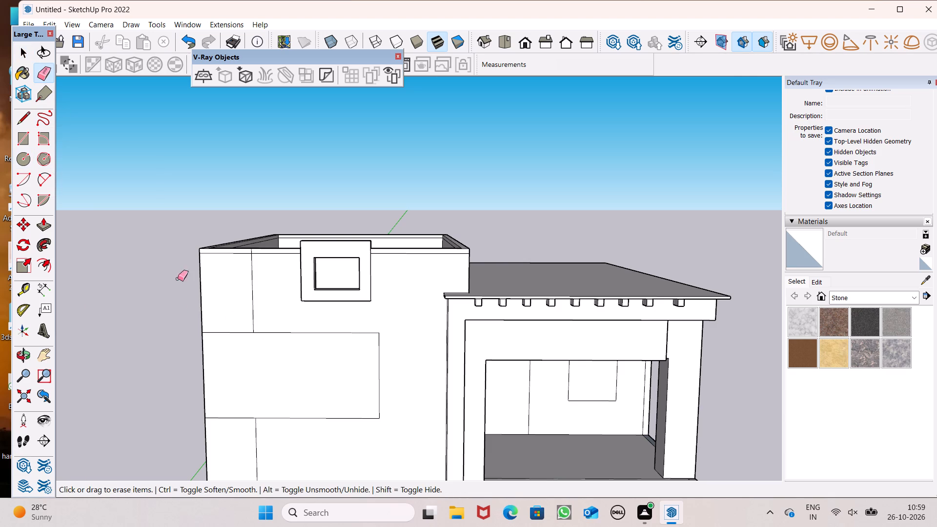
Draw a rectangle about 6' 10 3/4" by 4' 9 11/16" inside the large rectangle on the taller block's front wall.
left_click(44, 225)
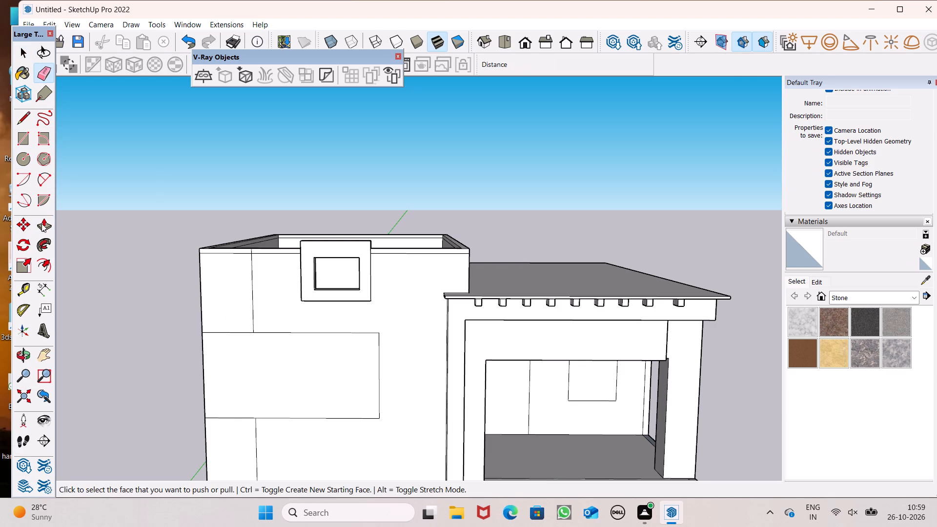
left_click(22, 147)
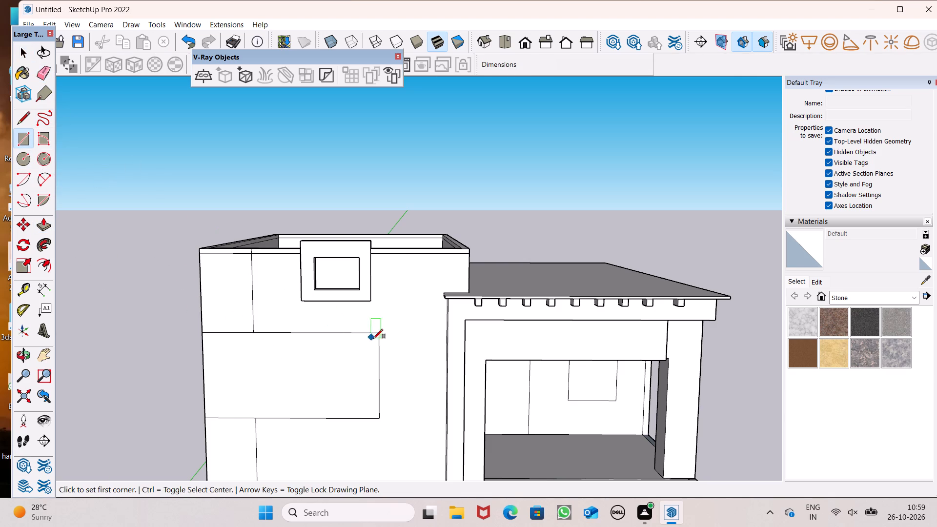
middle_click_drag(387, 374, 397, 356)
scroll(295, 349, "up", 4)
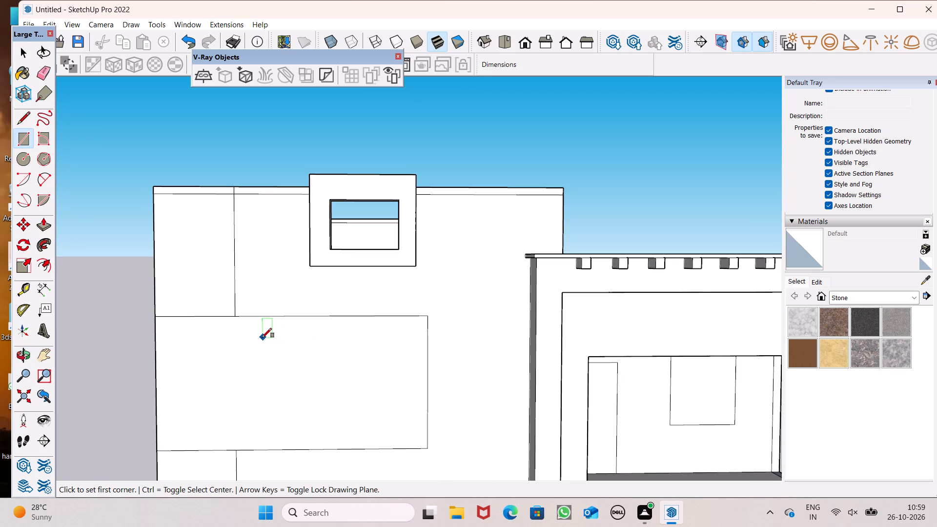
scroll(265, 350, "up", 5)
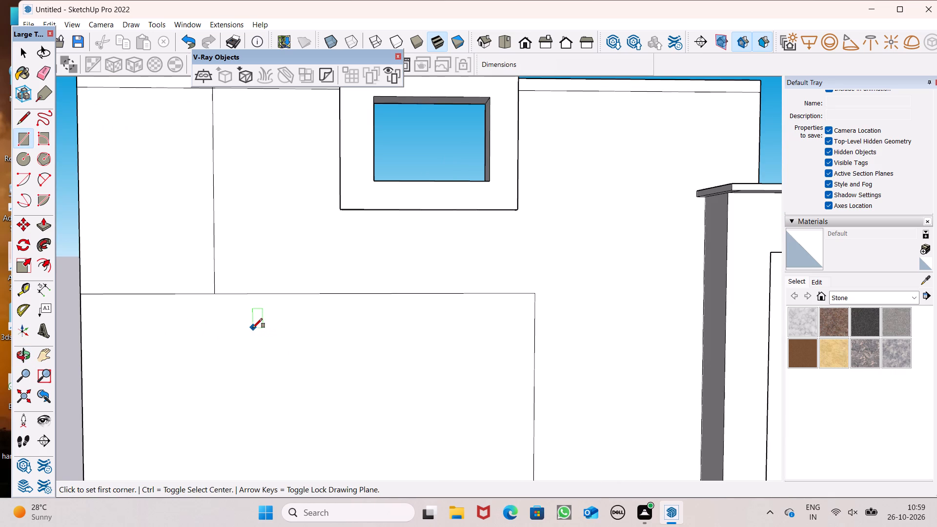
left_click(246, 323)
scroll(349, 382, "down", 5)
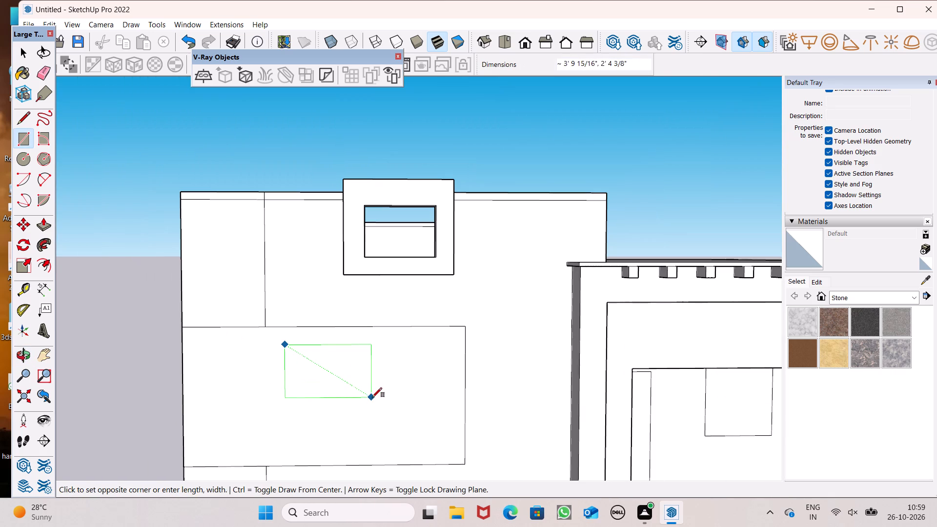
scroll(434, 451, "up", 1)
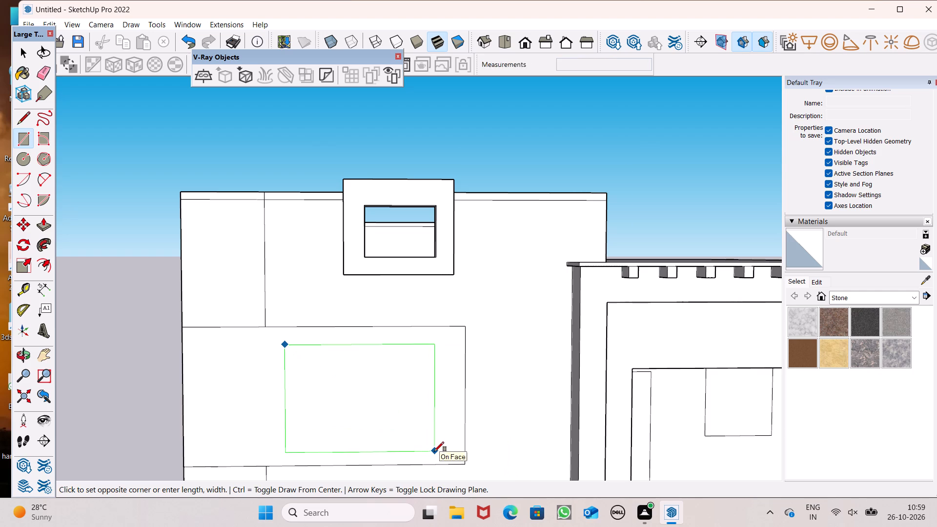
scroll(434, 451, "up", 1)
left_click(441, 451)
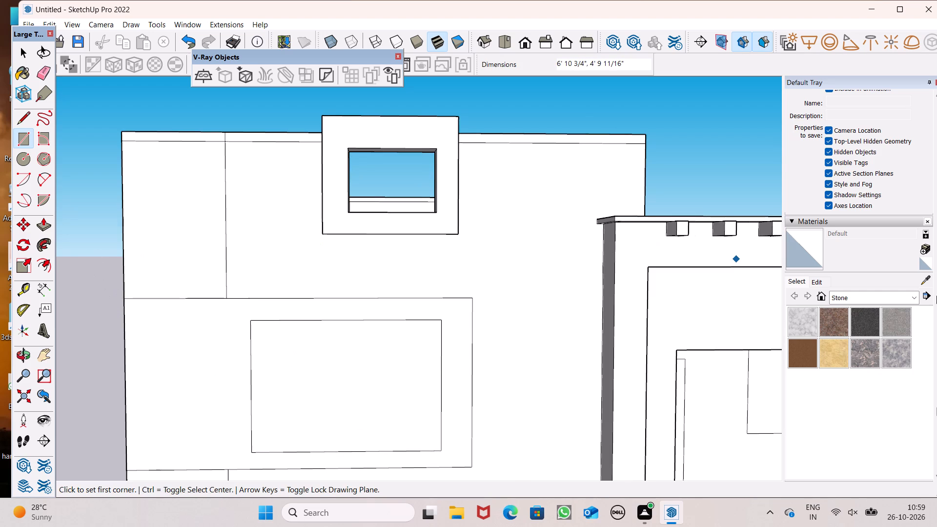
Push the new inner rectangle 6" through the front wall to cut a window opening.
left_click(43, 224)
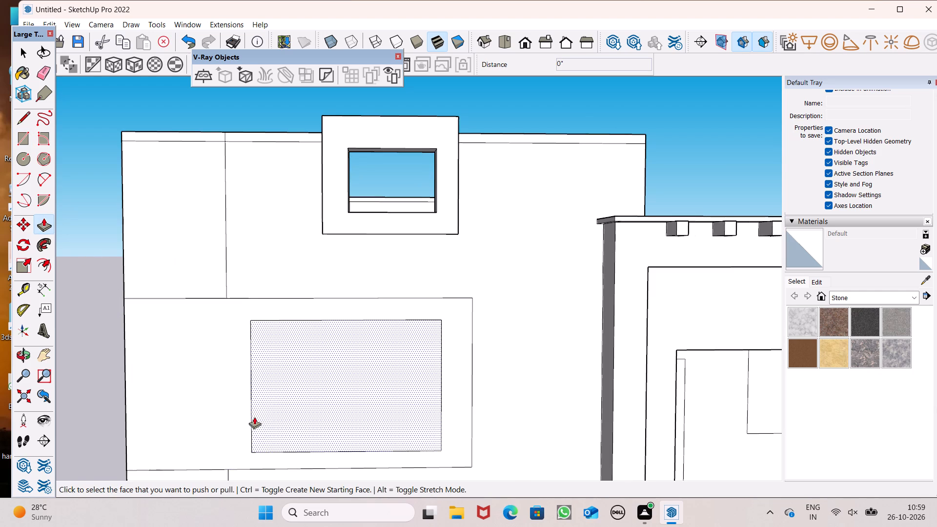
left_click_drag(266, 444, 291, 437)
scroll(229, 387, "down", 2)
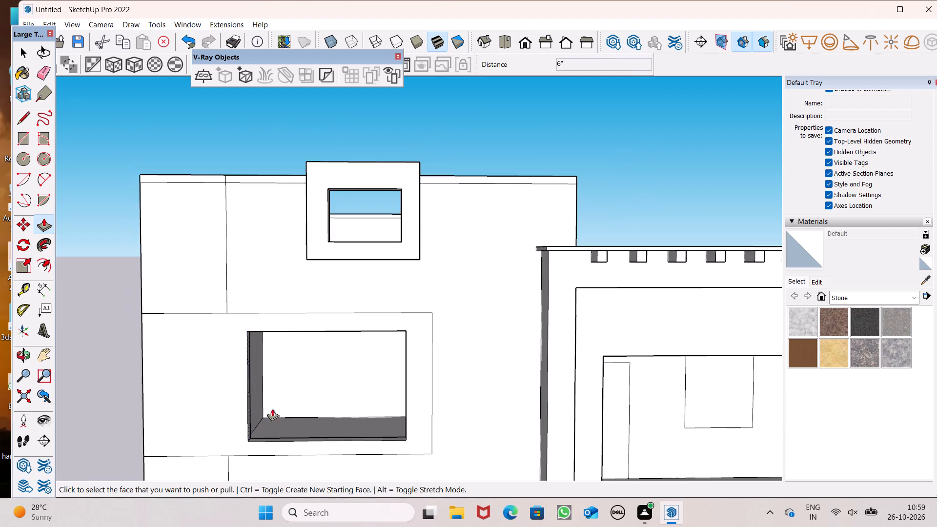
Pull the border face around the lower window opening out from the wall by about 10 1/4".
middle_click_drag(301, 419, 276, 457)
middle_click_drag(267, 461, 260, 462)
scroll(346, 350, "down", 4)
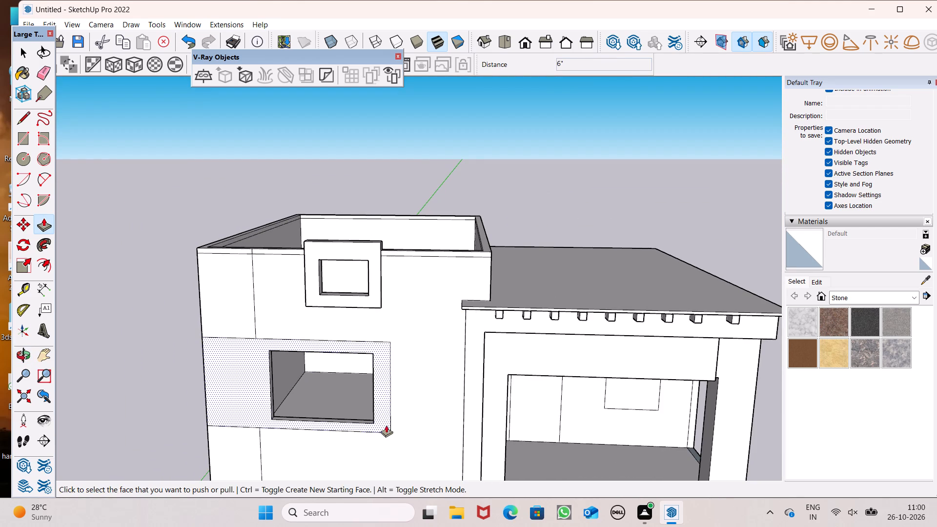
scroll(392, 395, "down", 3)
scroll(406, 397, "up", 1)
middle_click_drag(407, 398, 407, 421)
scroll(402, 416, "up", 5)
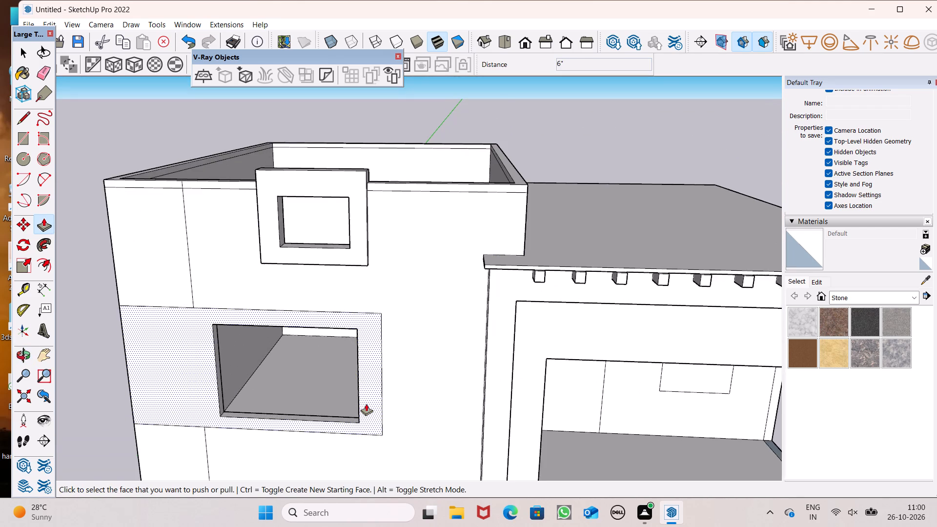
scroll(364, 404, "up", 3)
left_click_drag(366, 407, 367, 417, "ctrl")
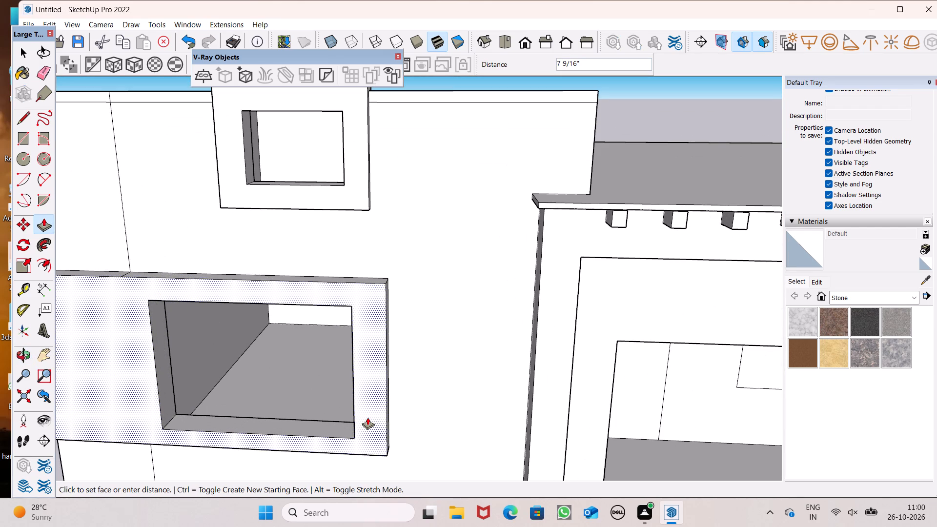
left_click_drag(367, 417, 367, 421, "ctrl")
scroll(394, 382, "down", 3)
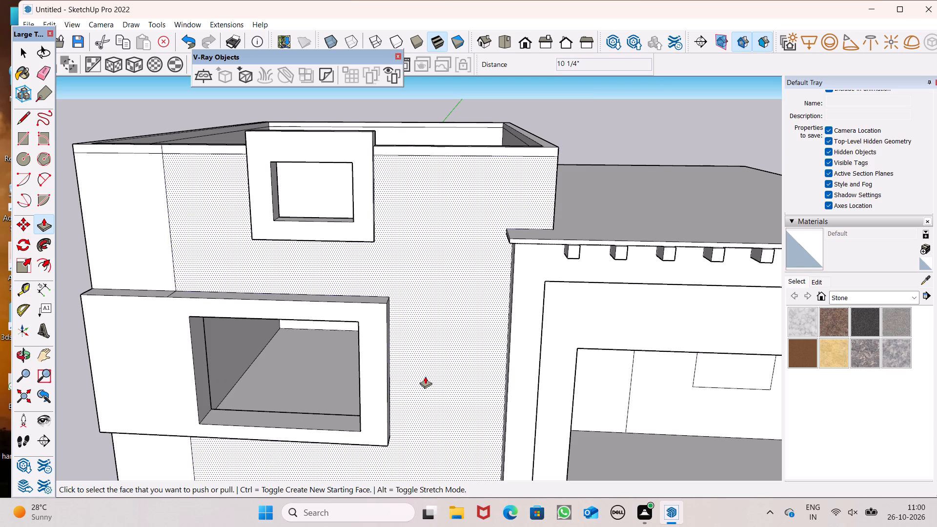
Erase the short edge crossing the top face of the lower projecting window frame.
middle_click_drag(174, 345, 257, 404)
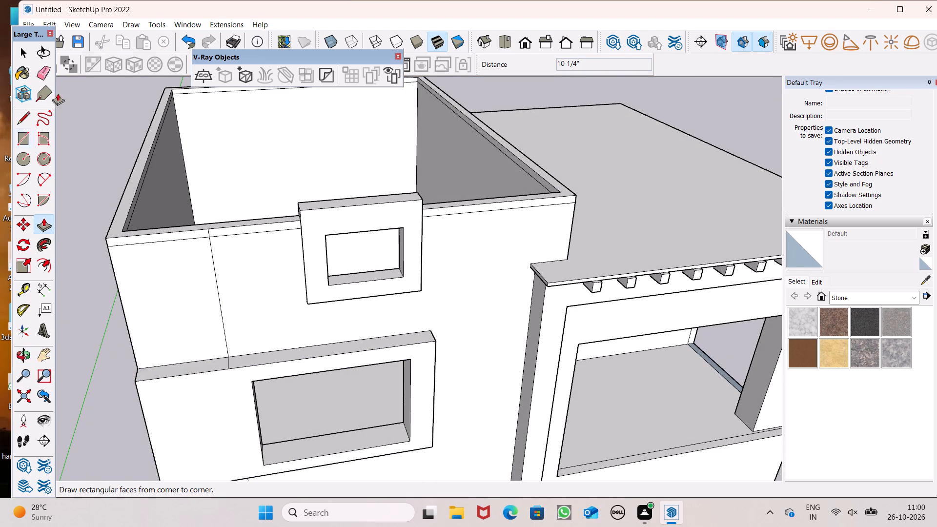
left_click(47, 79)
scroll(397, 331, "up", 4)
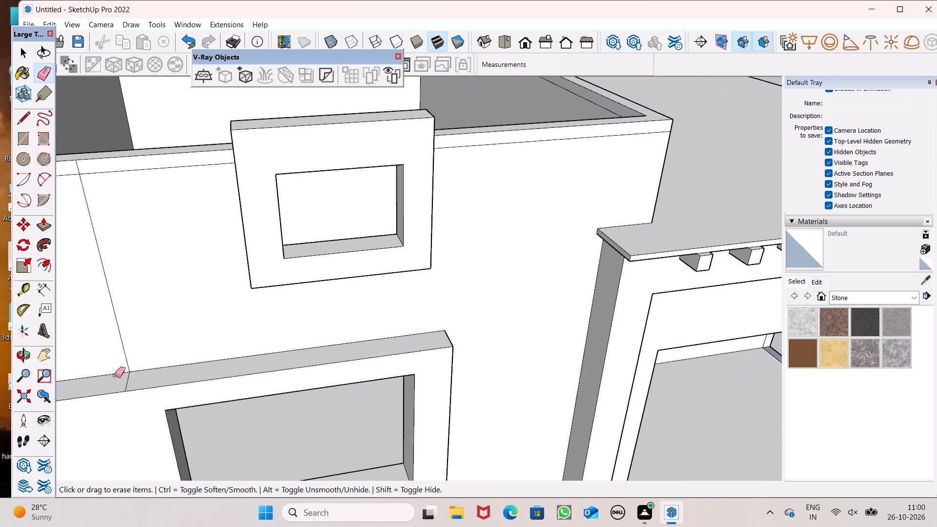
left_click_drag(121, 375, 136, 376)
scroll(443, 321, "down", 5)
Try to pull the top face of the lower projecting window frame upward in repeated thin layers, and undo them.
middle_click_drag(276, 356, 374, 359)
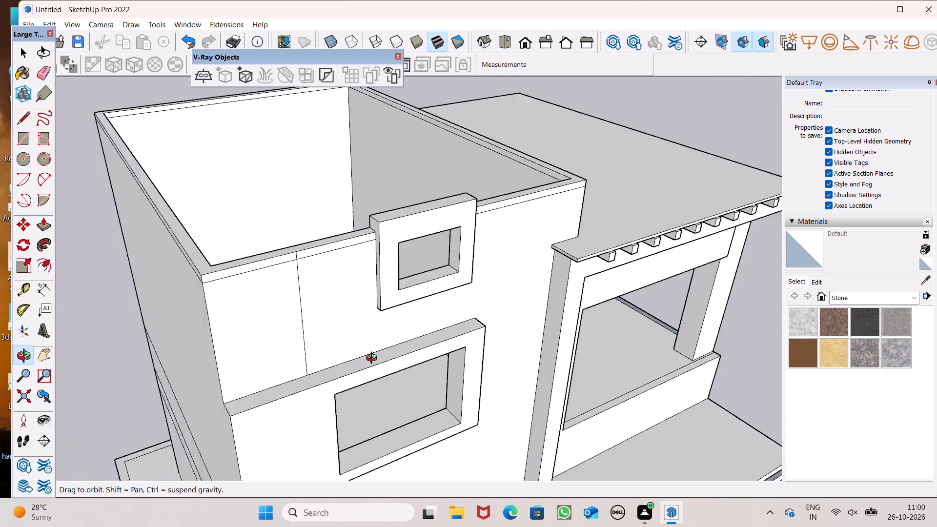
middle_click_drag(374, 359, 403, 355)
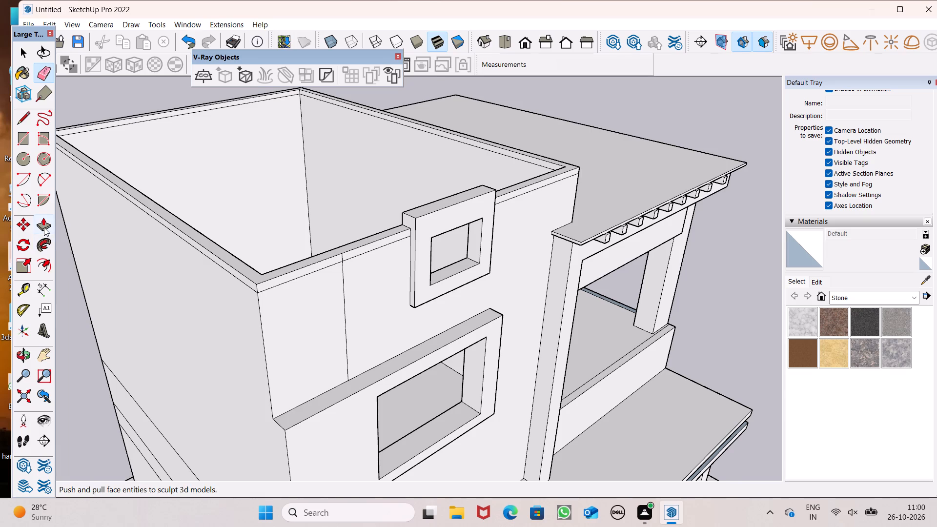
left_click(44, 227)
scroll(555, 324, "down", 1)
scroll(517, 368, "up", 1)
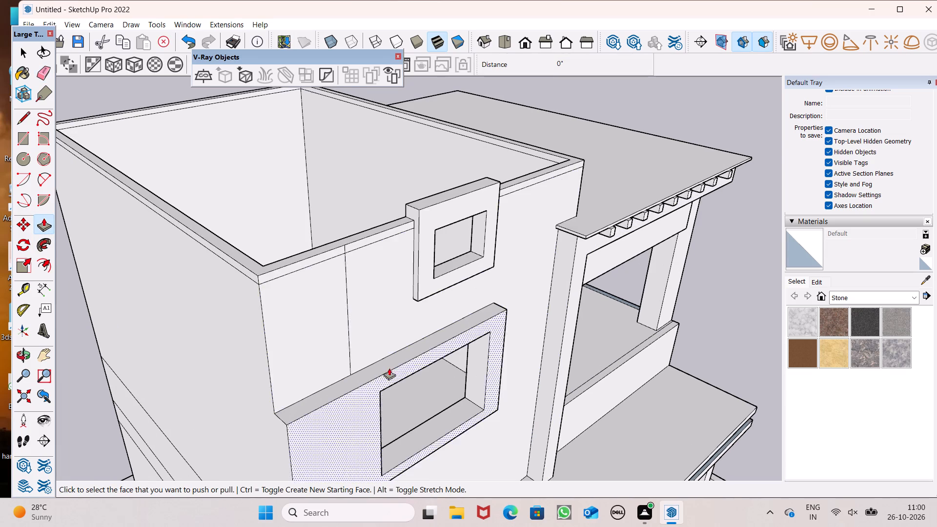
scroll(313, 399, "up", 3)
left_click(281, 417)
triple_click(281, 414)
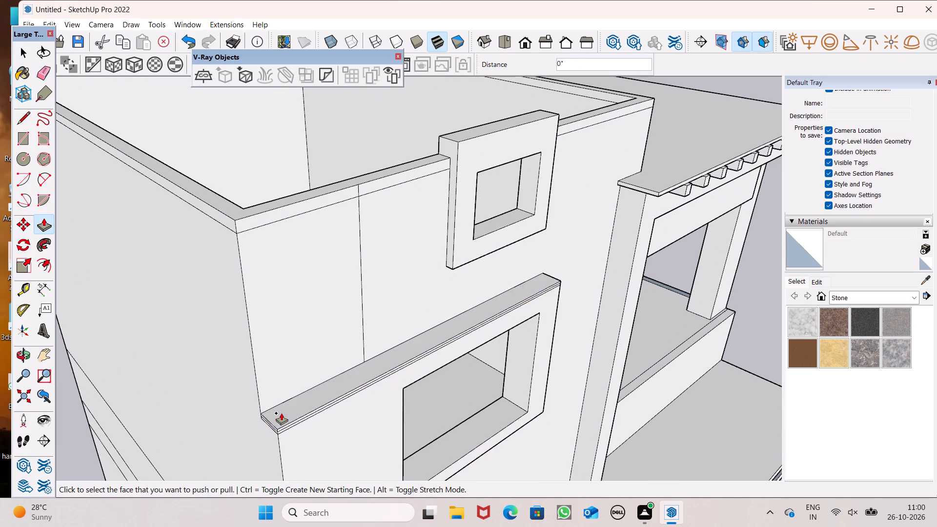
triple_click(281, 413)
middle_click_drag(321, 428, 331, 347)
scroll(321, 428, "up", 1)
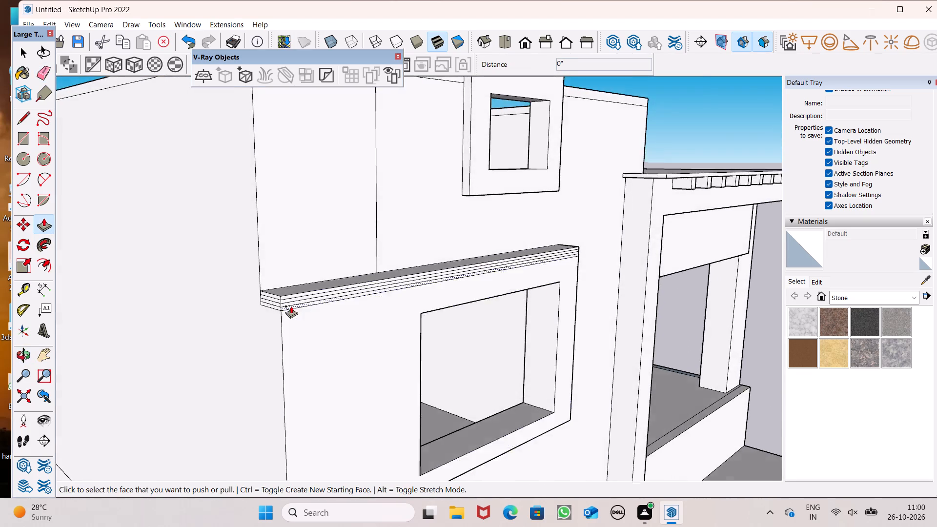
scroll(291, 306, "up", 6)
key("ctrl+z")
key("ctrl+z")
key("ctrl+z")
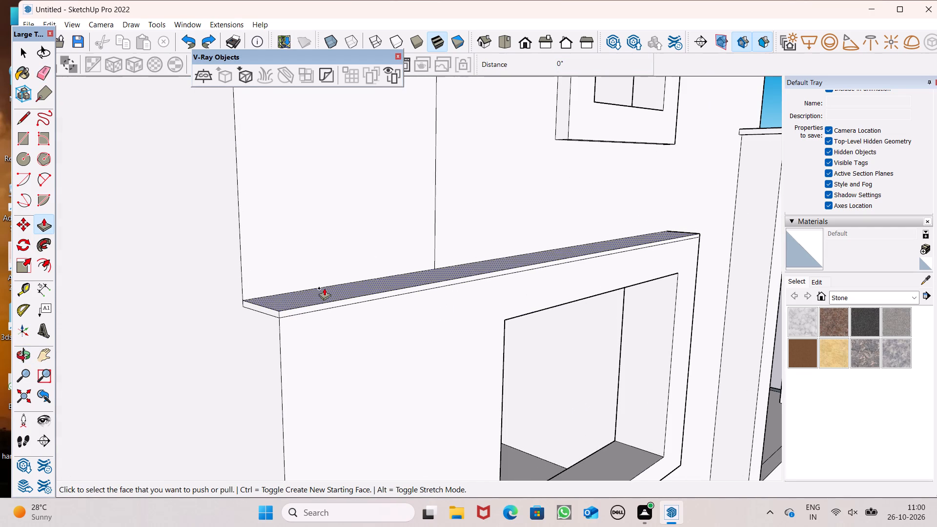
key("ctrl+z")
Pull the top face of the lower projecting window frame up by about 1 3/8" as a thin cap.
left_click_drag(276, 310, 272, 305)
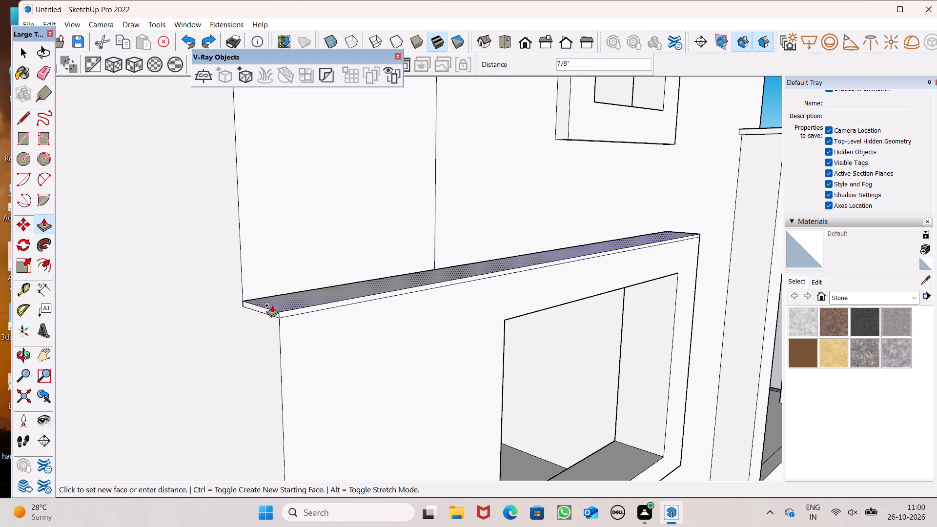
left_click_drag(272, 305, 276, 302)
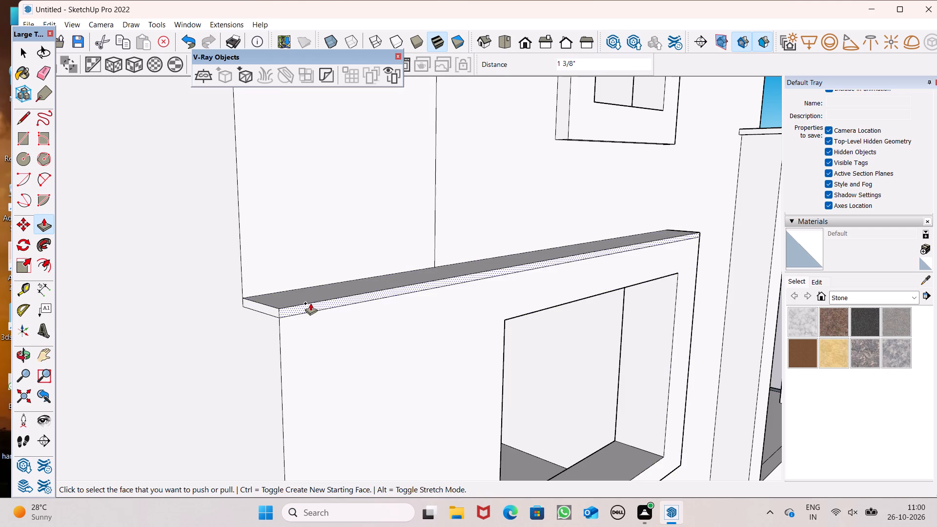
Pull the front face of the thin cap on the lower window frame outward by about 1 3/8".
scroll(309, 303, "down", 3)
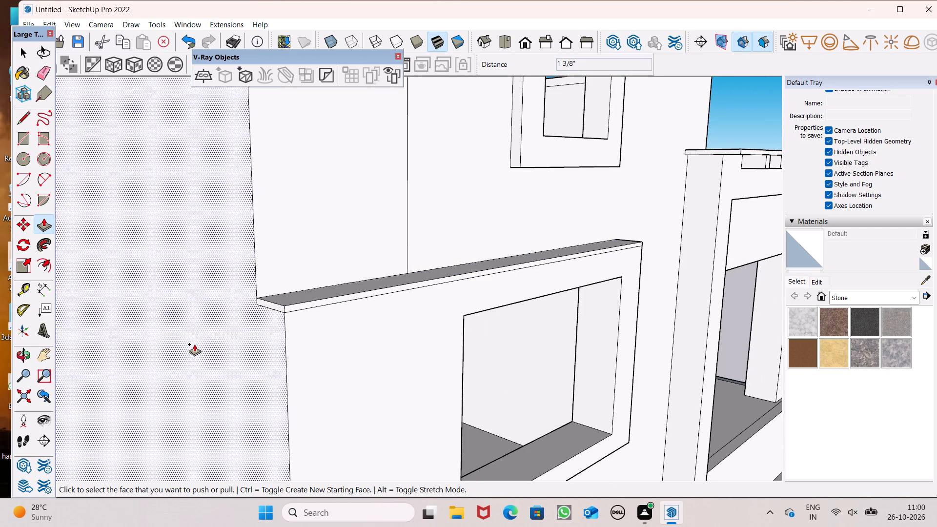
scroll(234, 329, "down", 2)
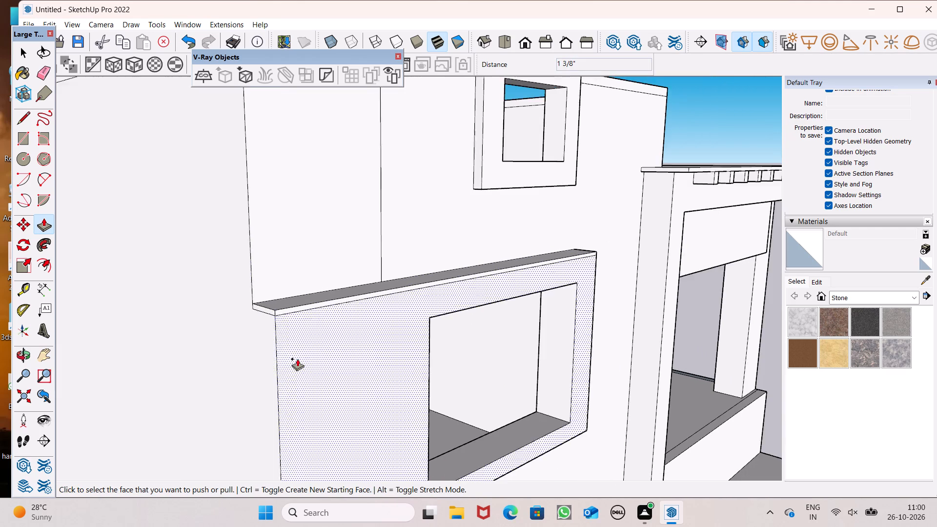
middle_click_drag(292, 370, 311, 405)
scroll(324, 375, "up", 1)
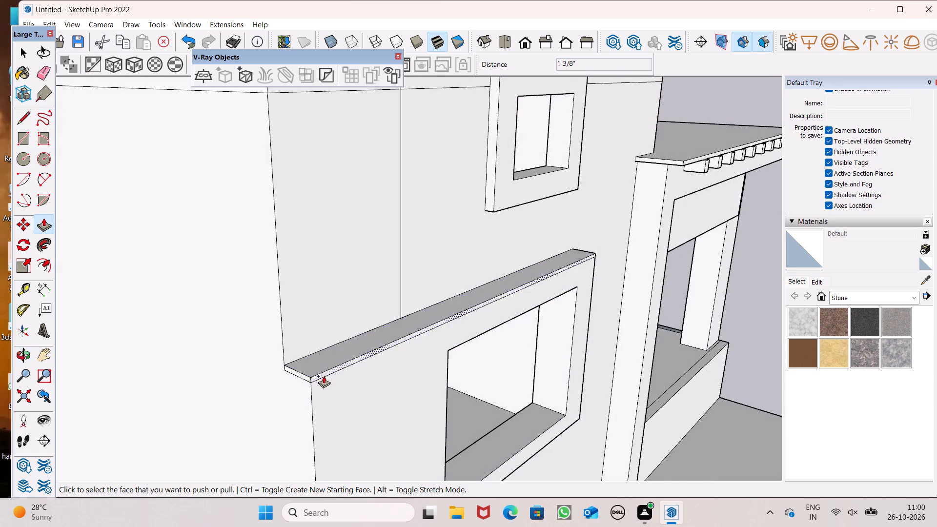
scroll(324, 376, "up", 5)
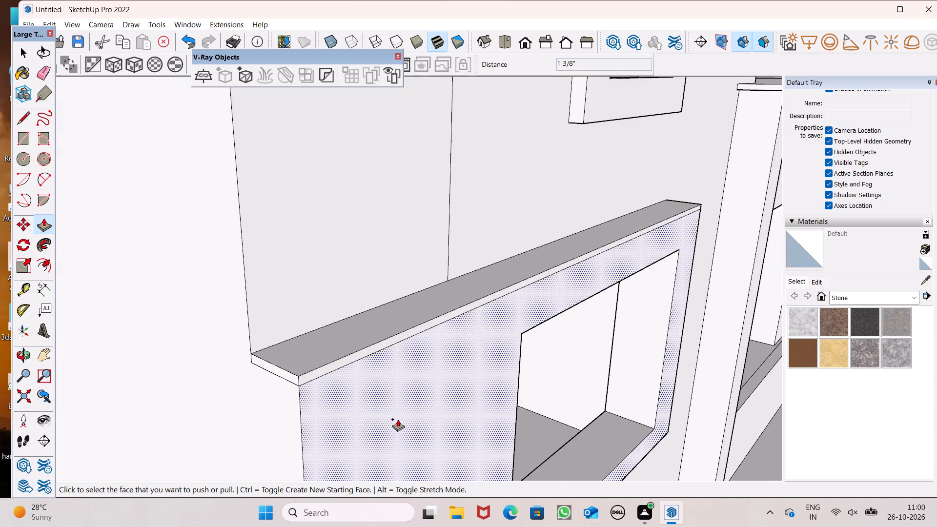
left_click_drag(320, 375, 324, 378)
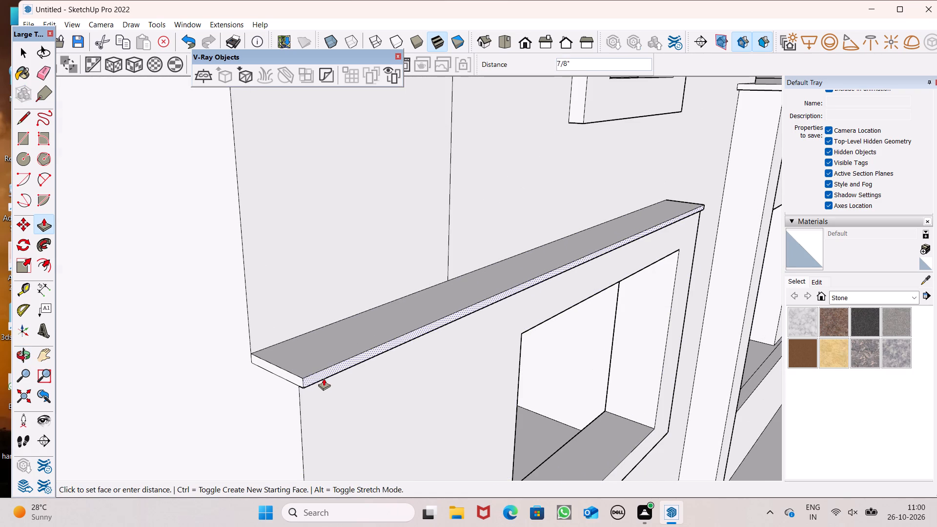
left_click_drag(324, 378, 326, 380)
Pull the cap's end face nearest the lower block slightly outward so it overhangs the side of the lower window frame.
scroll(302, 376, "down", 3)
middle_click_drag(330, 408, 0, 268)
scroll(377, 221, "up", 1)
scroll(377, 221, "down", 5)
middle_click_drag(476, 252, 279, 293)
scroll(279, 293, "up", 1)
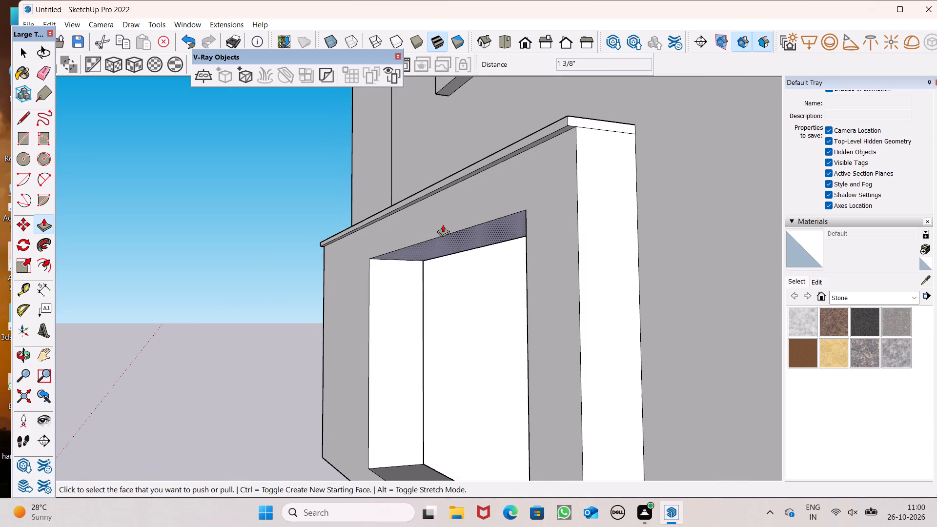
scroll(453, 251, "down", 2)
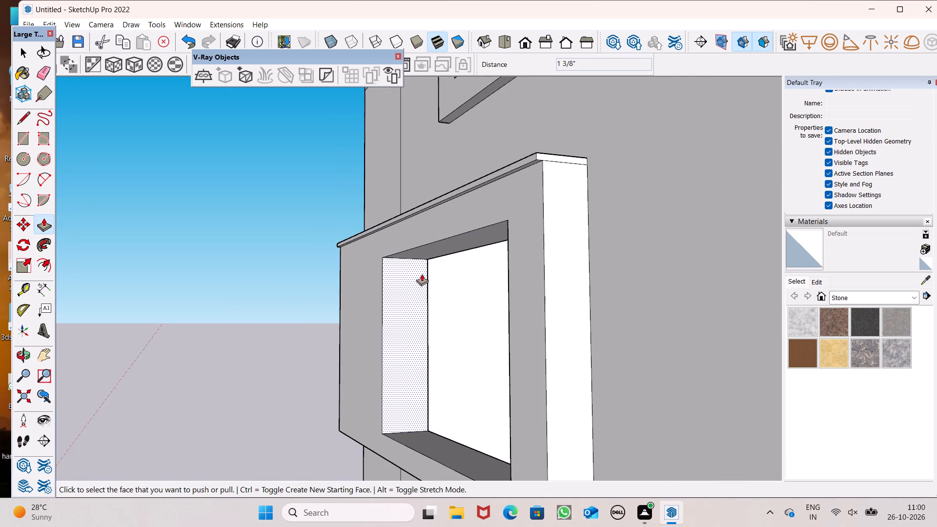
middle_click_drag(479, 229, 513, 302)
scroll(573, 266, "up", 6)
left_click_drag(589, 273, 583, 278)
scroll(571, 261, "down", 3)
middle_click_drag(541, 287, 699, 176)
middle_click_drag(543, 221, 704, 314)
key("space")
Draw a horizontal band rectangle across the lower frame's wide border, from its outer edge to the window opening's side edge.
scroll(495, 264, "down", 4)
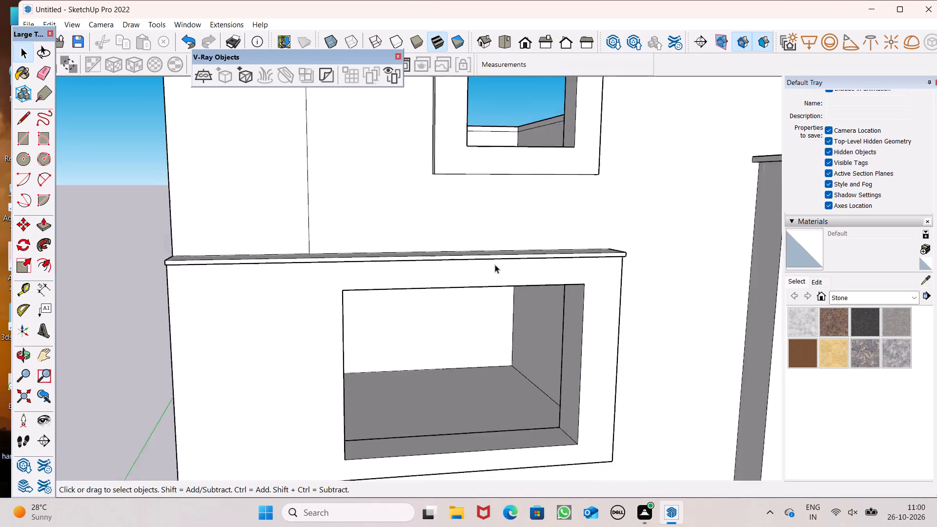
scroll(495, 264, "down", 2)
scroll(452, 266, "down", 3)
scroll(380, 248, "down", 1)
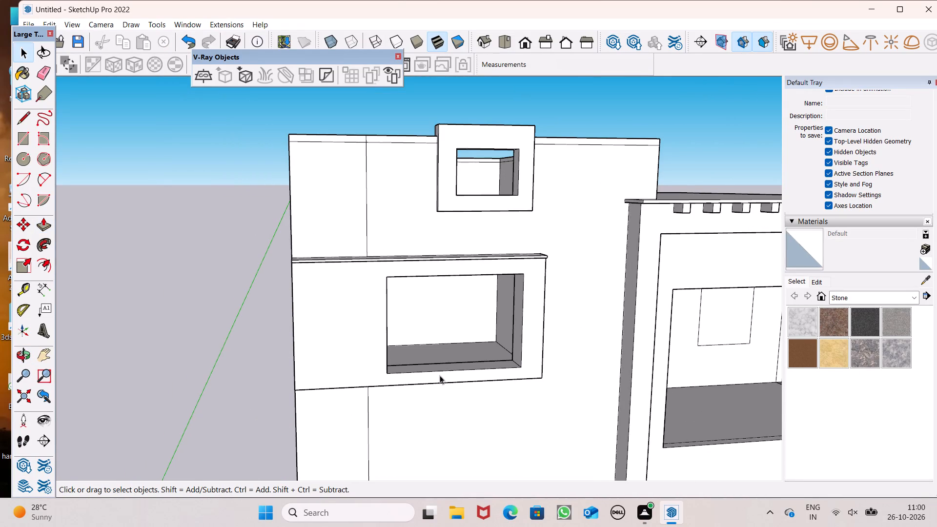
middle_click_drag(442, 376, 407, 375)
scroll(366, 325, "up", 3)
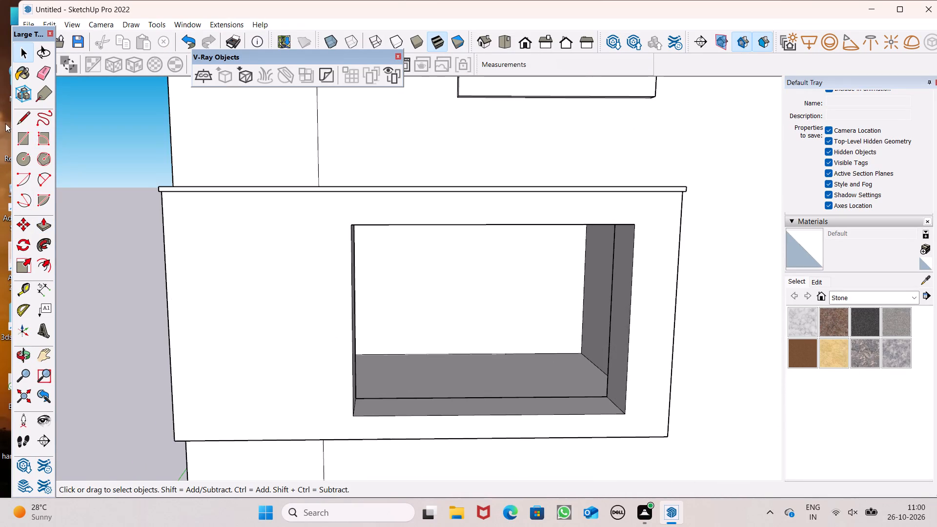
left_click(17, 121)
scroll(499, 231, "down", 3)
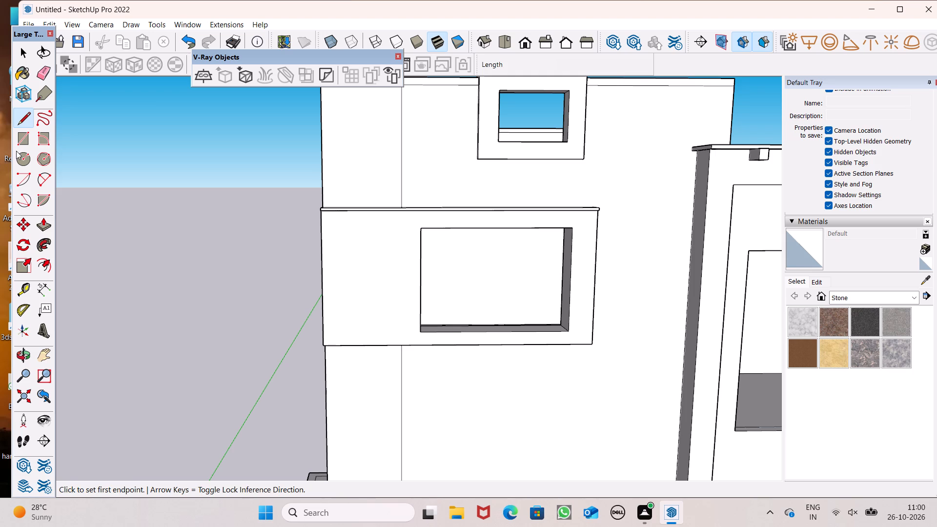
left_click(28, 145)
scroll(376, 318, "up", 3)
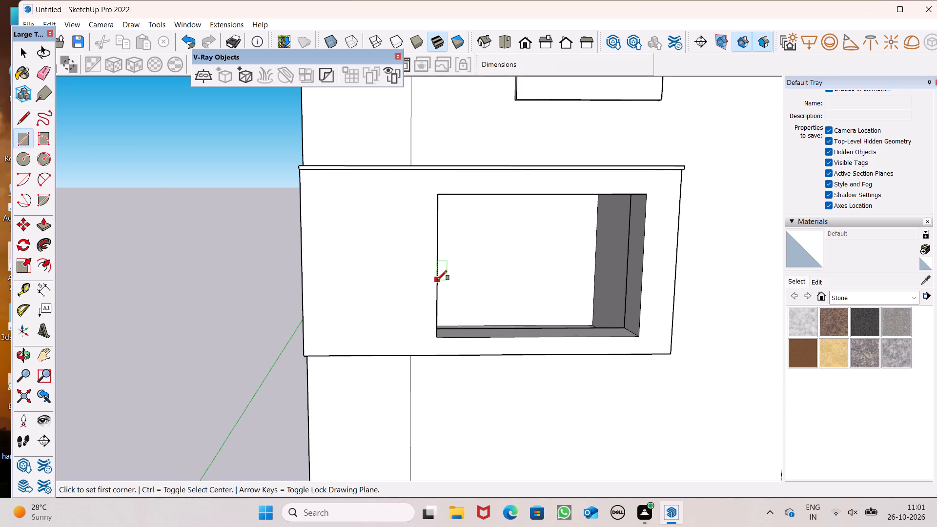
left_click(302, 240)
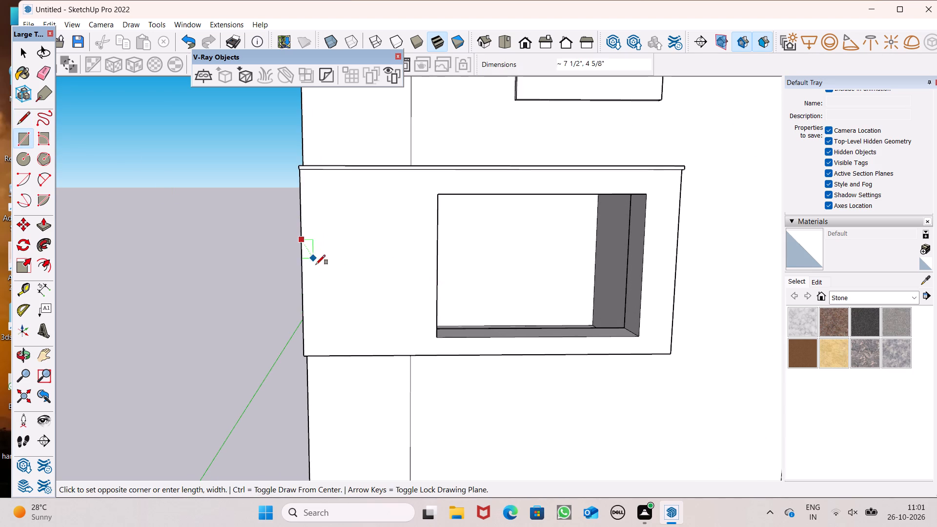
scroll(434, 271, "up", 9)
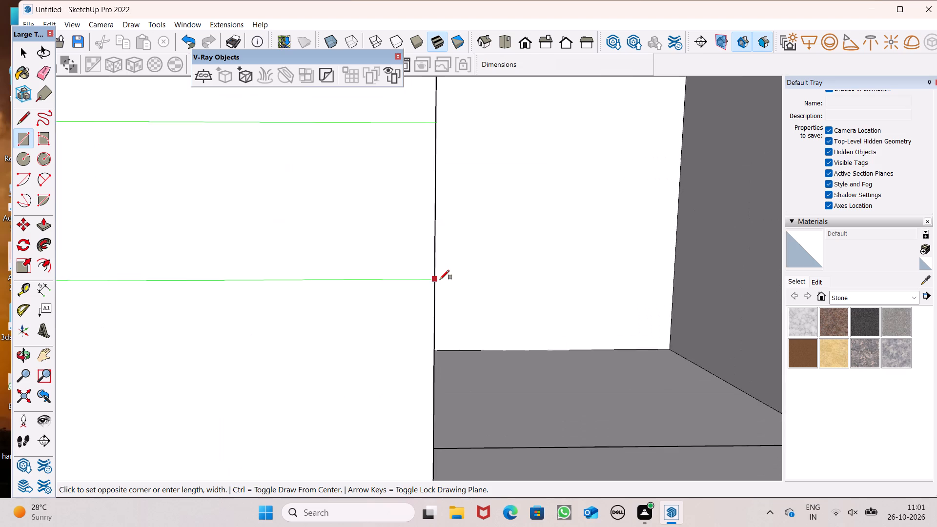
scroll(440, 280, "up", 3)
scroll(440, 280, "down", 5)
left_click(432, 279)
scroll(440, 292, "down", 6)
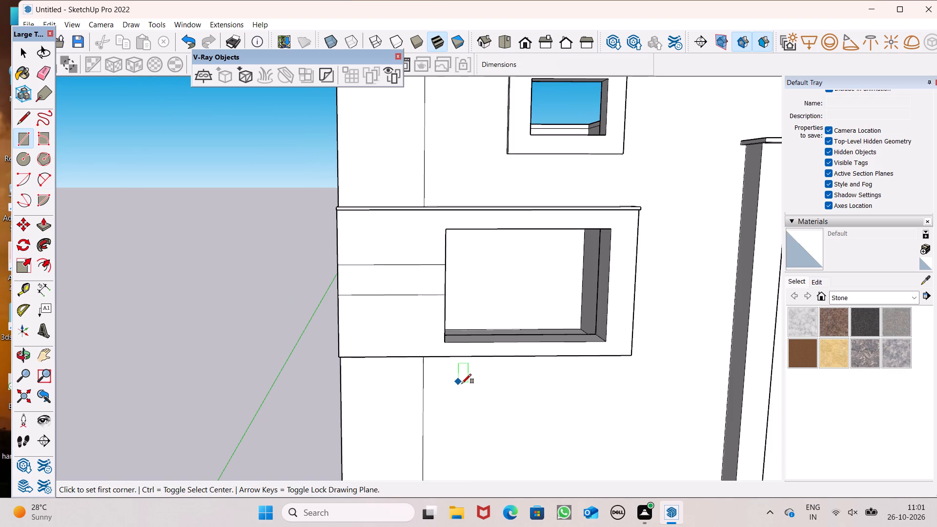
Draw a small square about 5 3/8" by 5 3/8" inside the band, near the frame's outer edge.
scroll(467, 385, "up", 1)
scroll(380, 279, "up", 6)
scroll(279, 260, "up", 3)
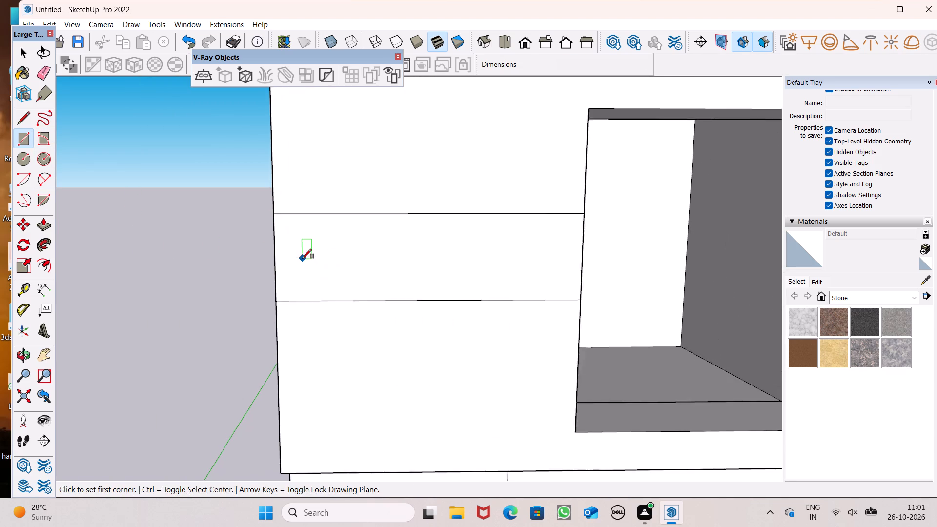
scroll(302, 259, "up", 3)
left_click(300, 235)
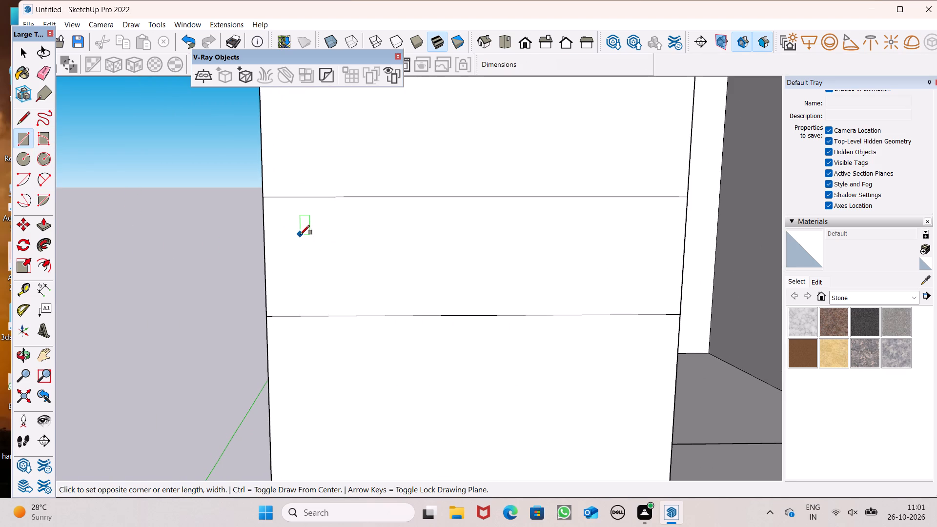
left_click(341, 276)
Shift the small square about 3/8" and copy it twice along the band toward the opening, the first copy about 1' 4 5/16" away.
key("space")
double_click(313, 261)
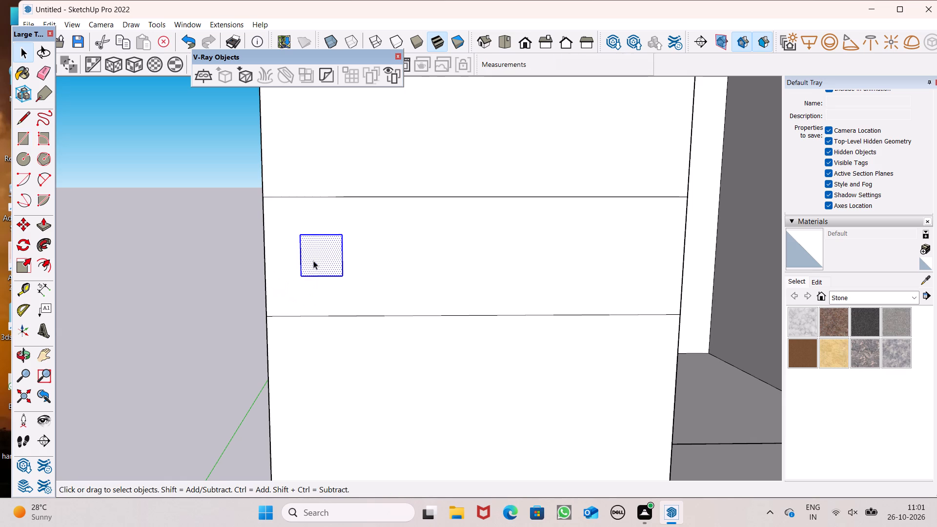
key("m")
key("Return")
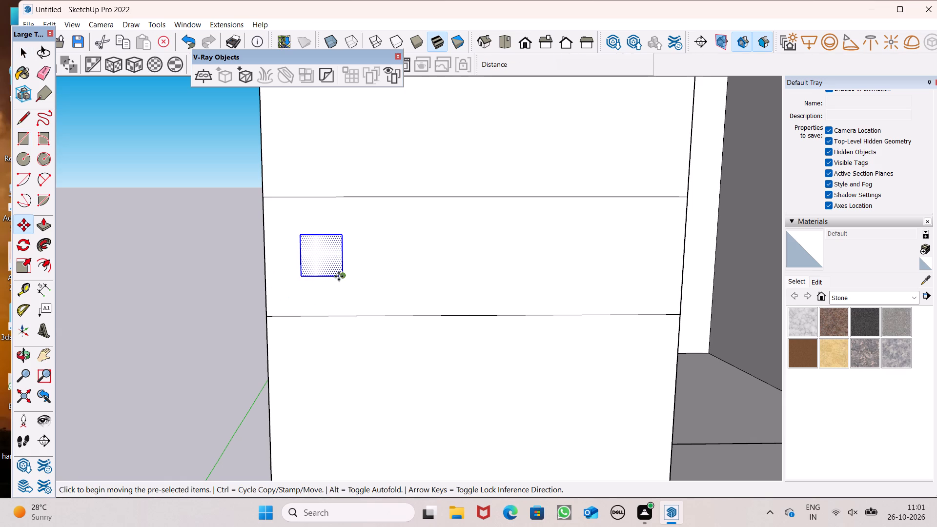
left_click(343, 276)
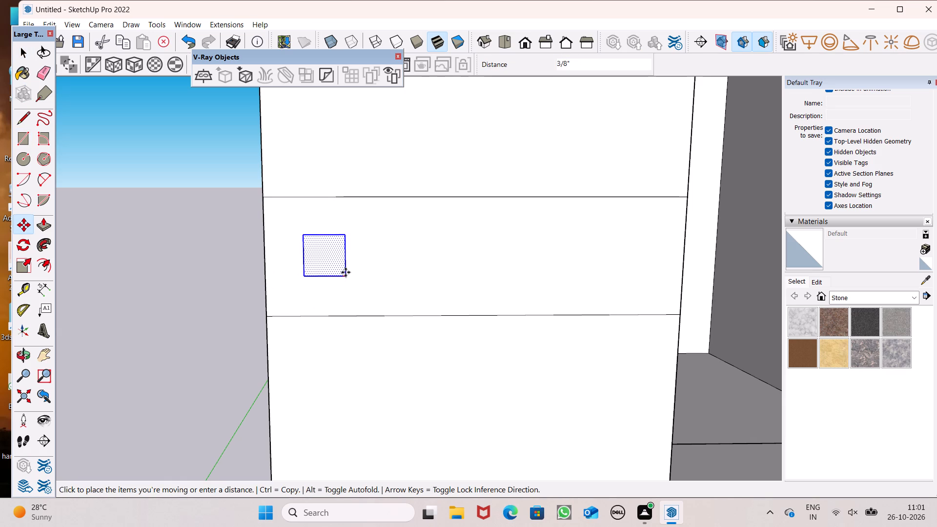
left_click_drag(345, 274, 405, 275)
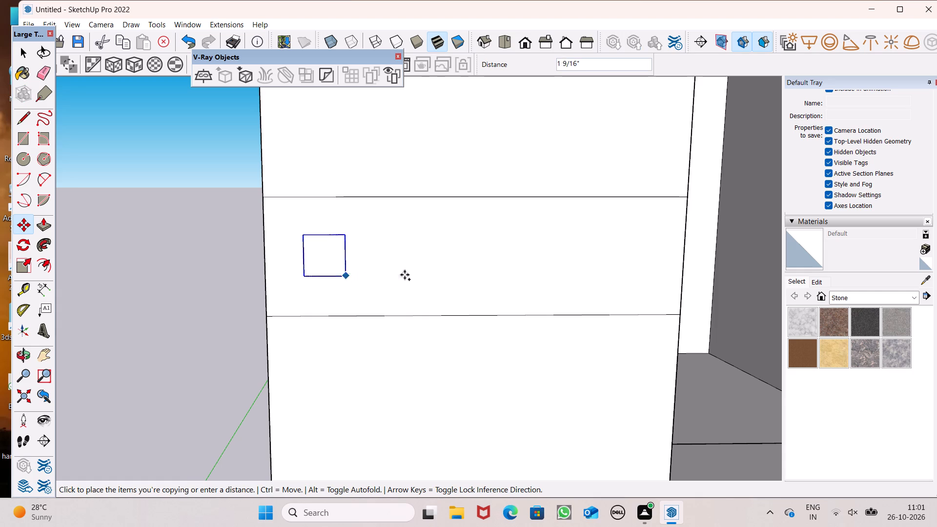
left_click_drag(405, 275, 448, 275)
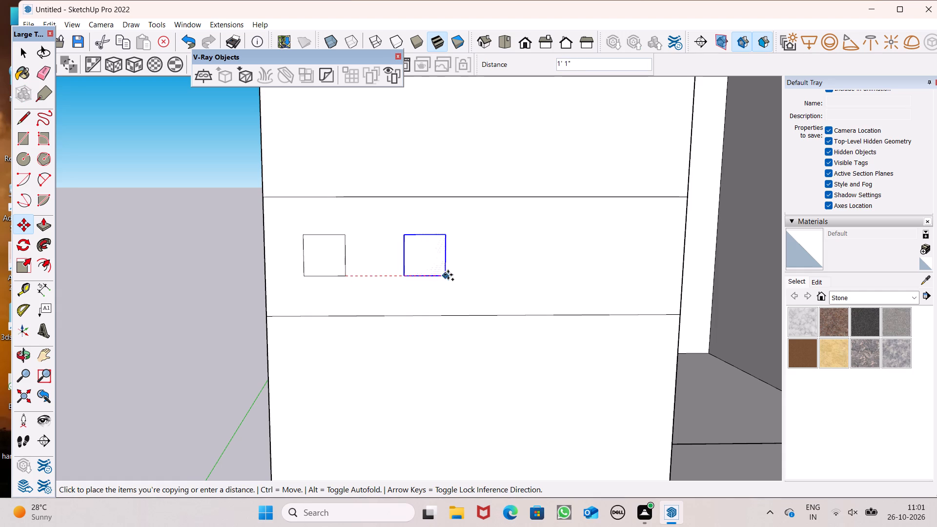
left_click_drag(448, 275, 472, 277)
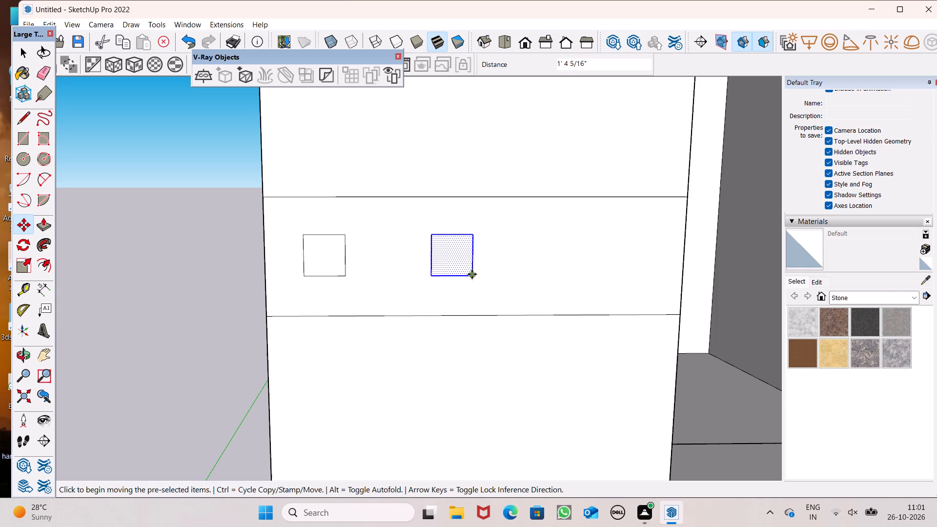
left_click_drag(472, 274, 610, 279)
left_click(610, 279)
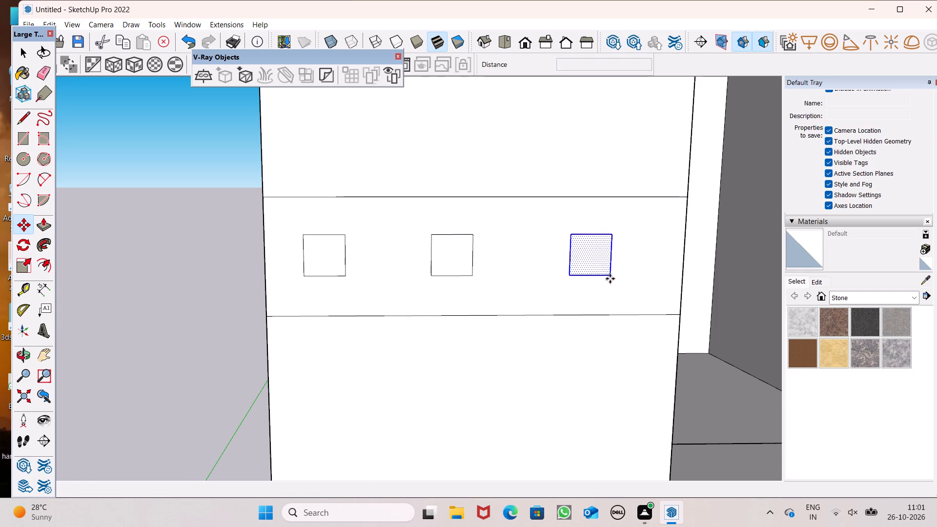
key("space")
scroll(357, 221, "down", 5)
left_click(165, 208)
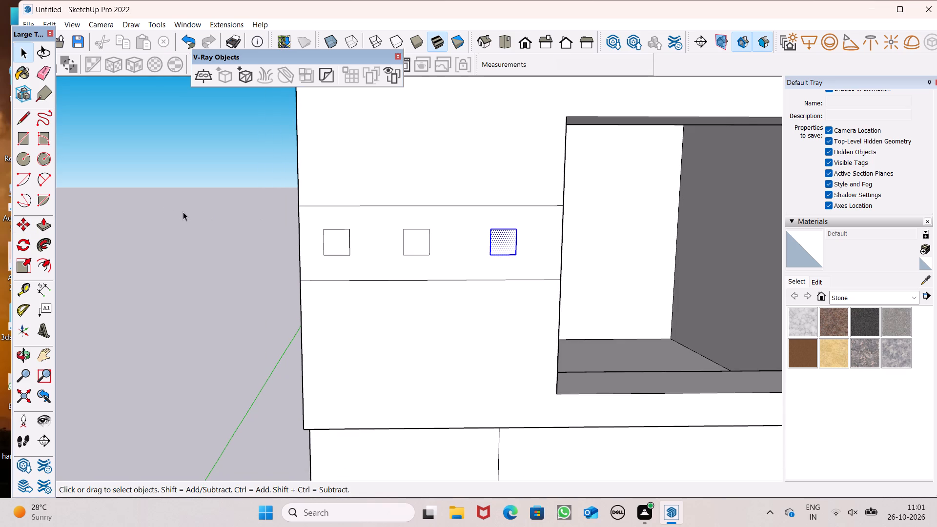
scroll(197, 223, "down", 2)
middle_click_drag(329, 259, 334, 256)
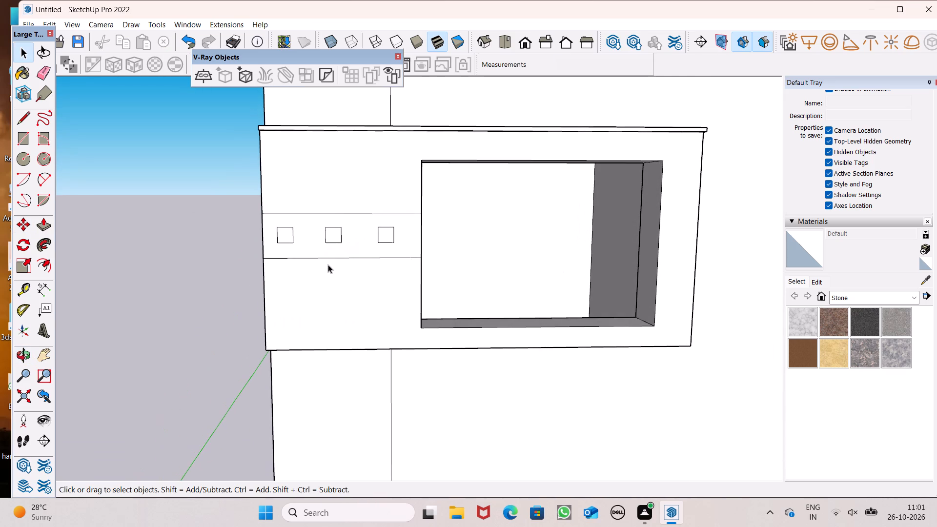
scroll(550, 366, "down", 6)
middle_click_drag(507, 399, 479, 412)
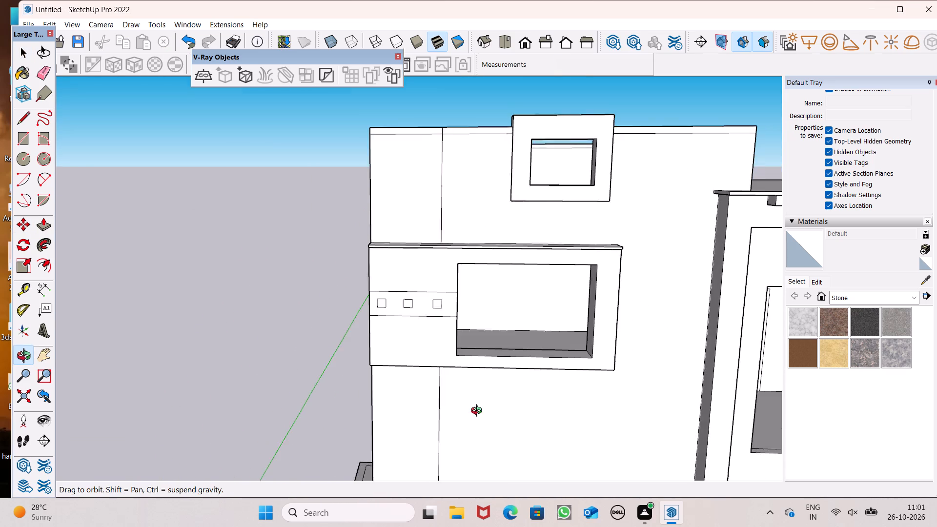
Erase the short vertical line and adjoining horizontal line at the top of the taller block's front corner strip.
middle_click_drag(479, 412, 475, 415)
scroll(478, 413, "up", 1)
scroll(467, 374, "down", 1)
middle_click_drag(452, 363, 437, 407)
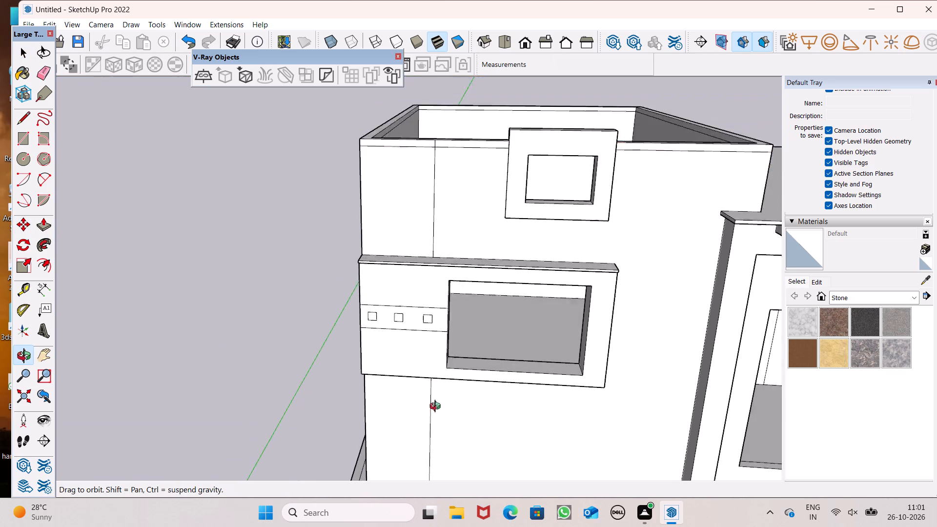
middle_click_drag(437, 407, 414, 442)
scroll(423, 344, "down", 2)
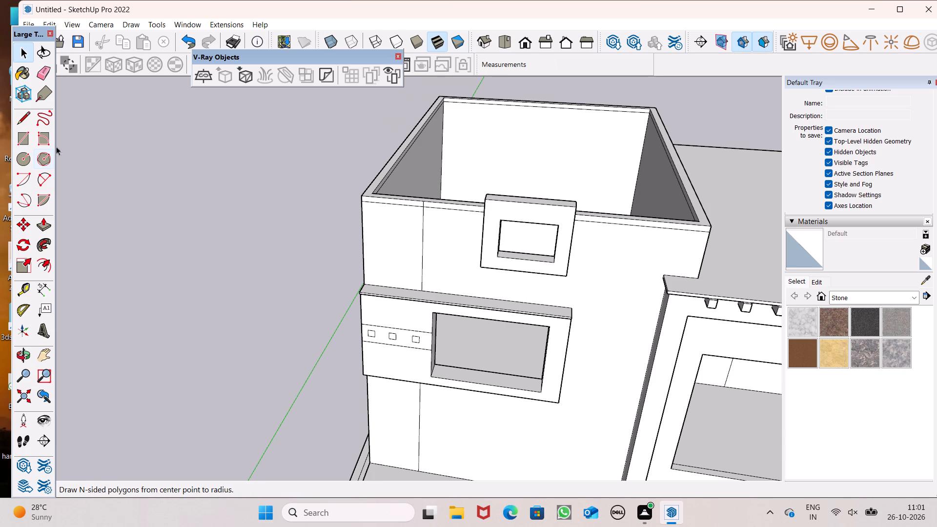
left_click(37, 225)
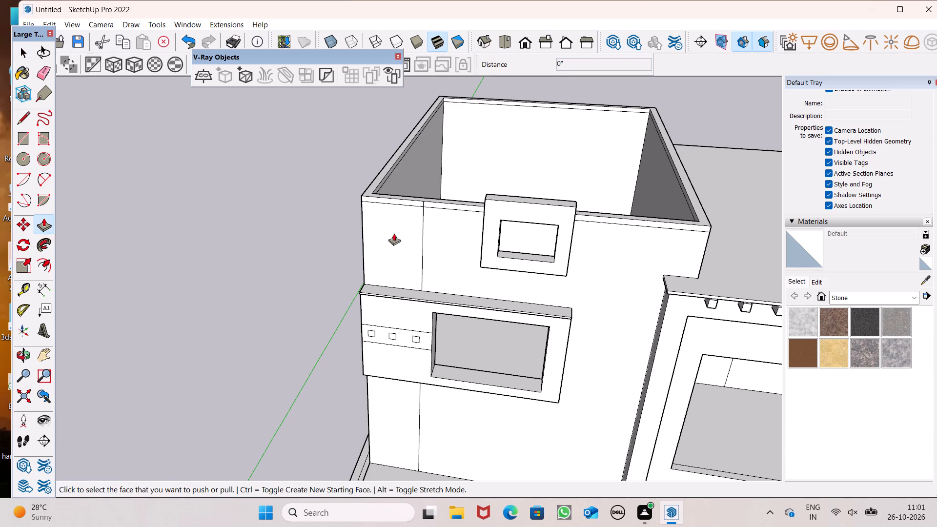
scroll(450, 213, "up", 3)
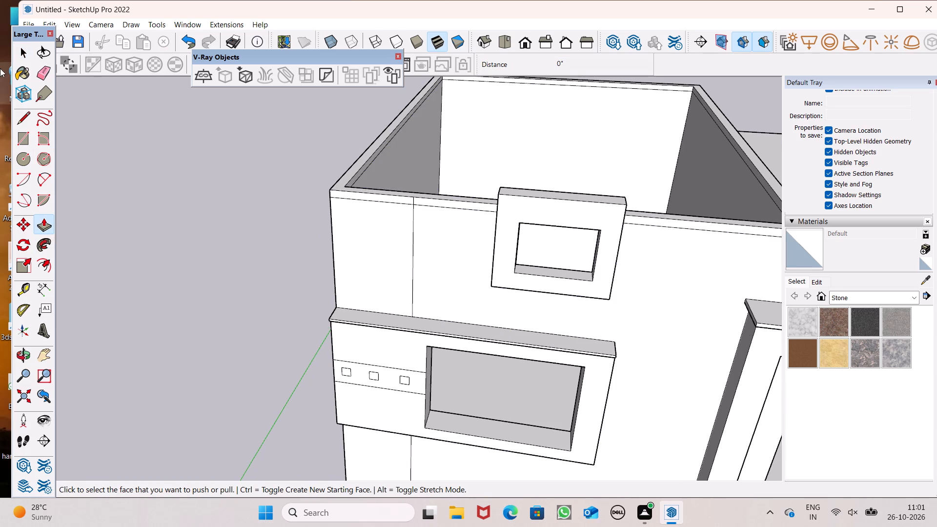
left_click(40, 75)
scroll(319, 224, "up", 2)
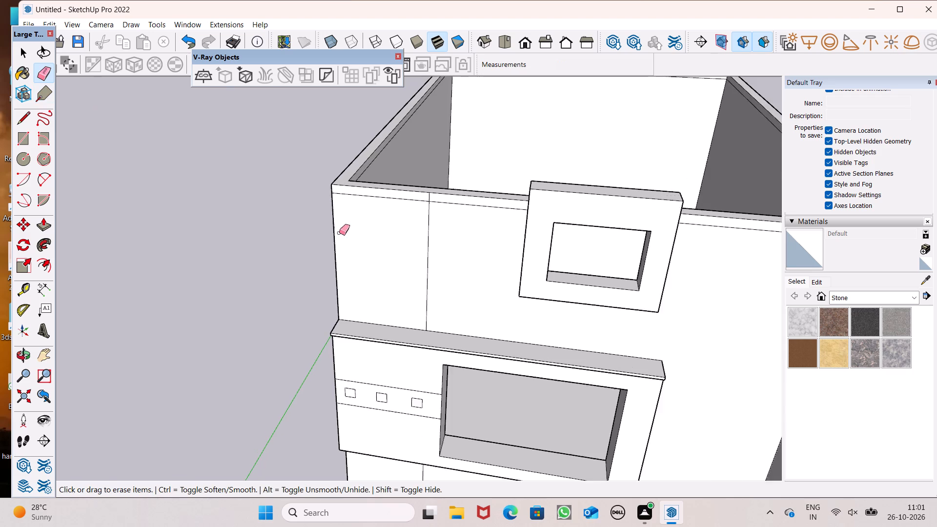
scroll(339, 233, "up", 2)
middle_click_drag(301, 203, 355, 168)
scroll(373, 231, "up", 1)
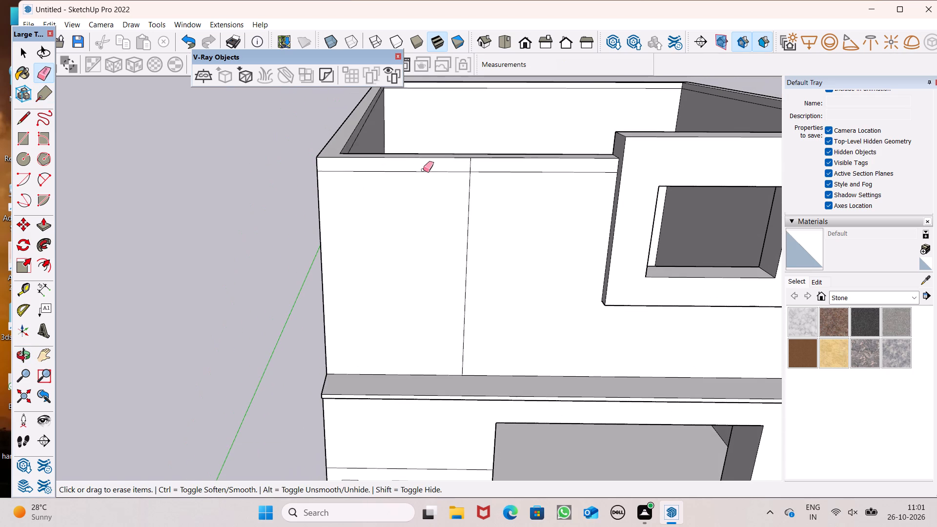
left_click_drag(465, 166, 473, 167)
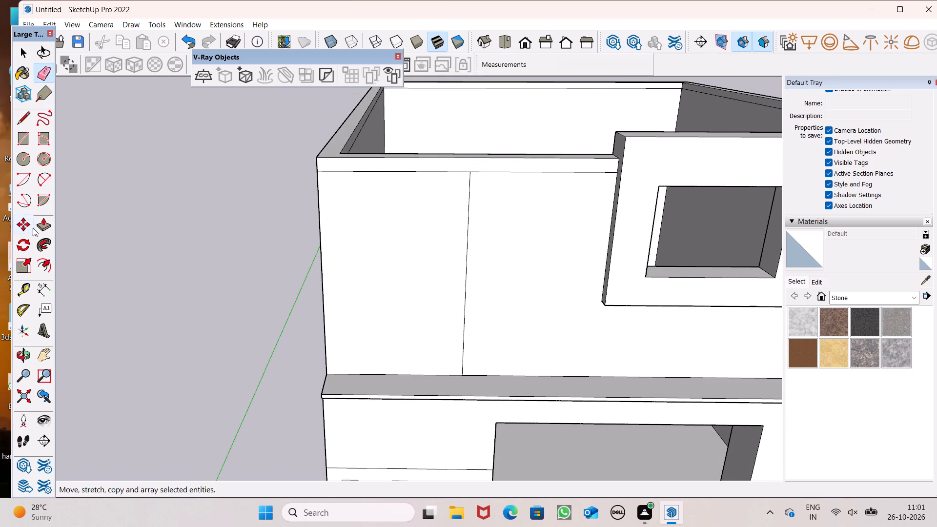
left_click(350, 168)
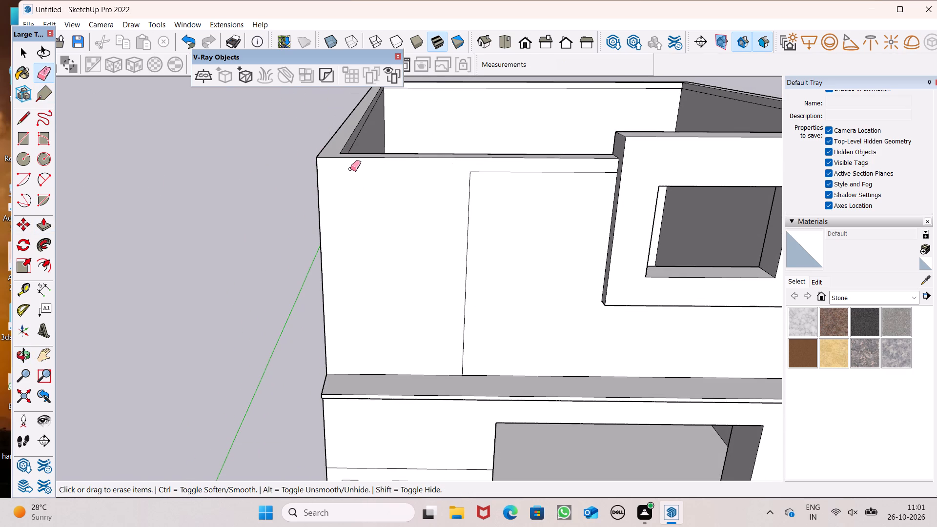
Draw a 4" vertical line extending the corner strip's side edge up to the taller block's top edge.
left_click_drag(10, 115, 16, 115)
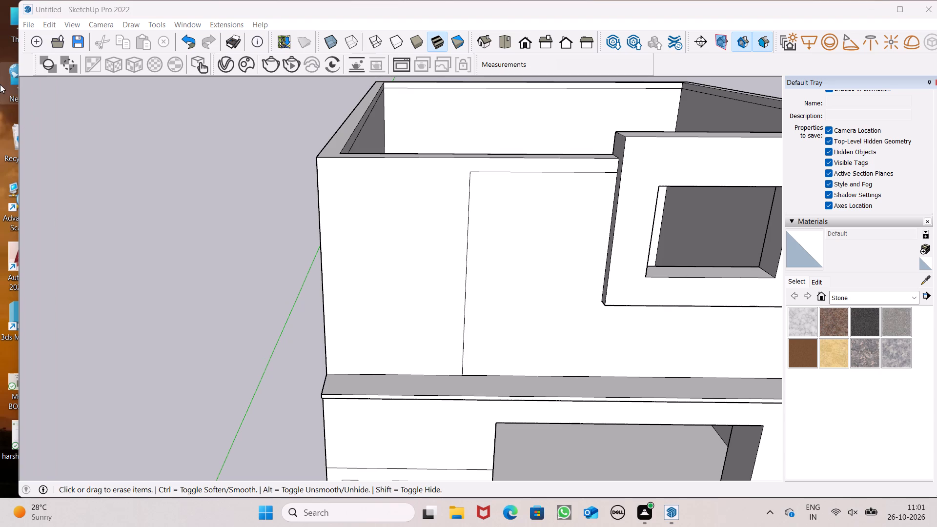
left_click(28, 30)
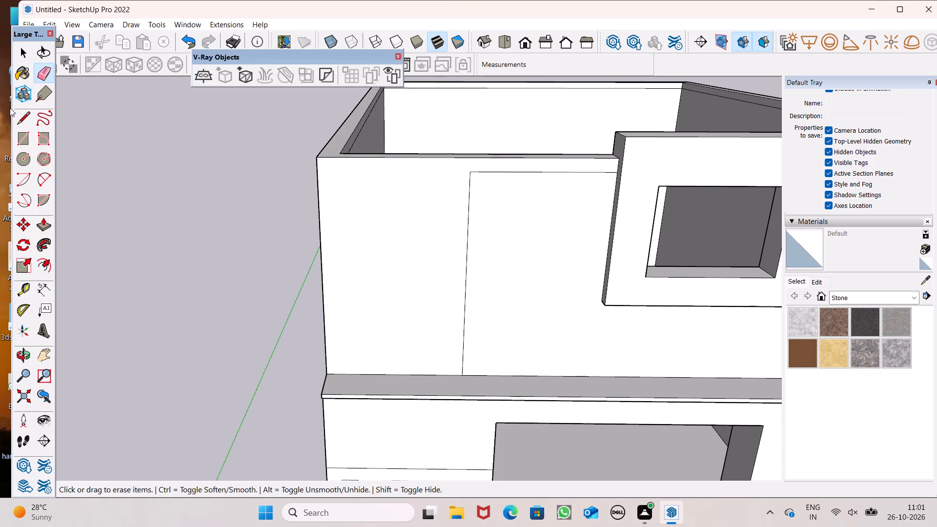
left_click(26, 119)
scroll(485, 176, "up", 3)
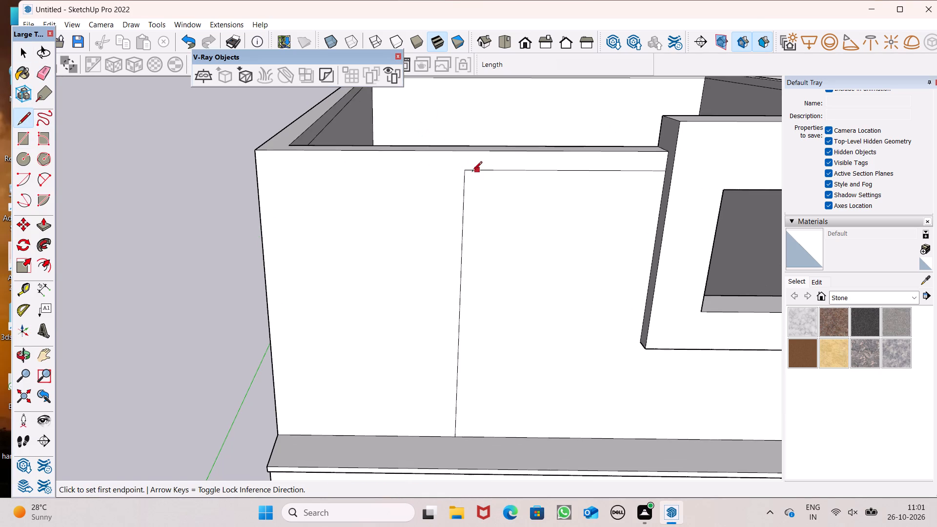
left_click(467, 172)
left_click(463, 151)
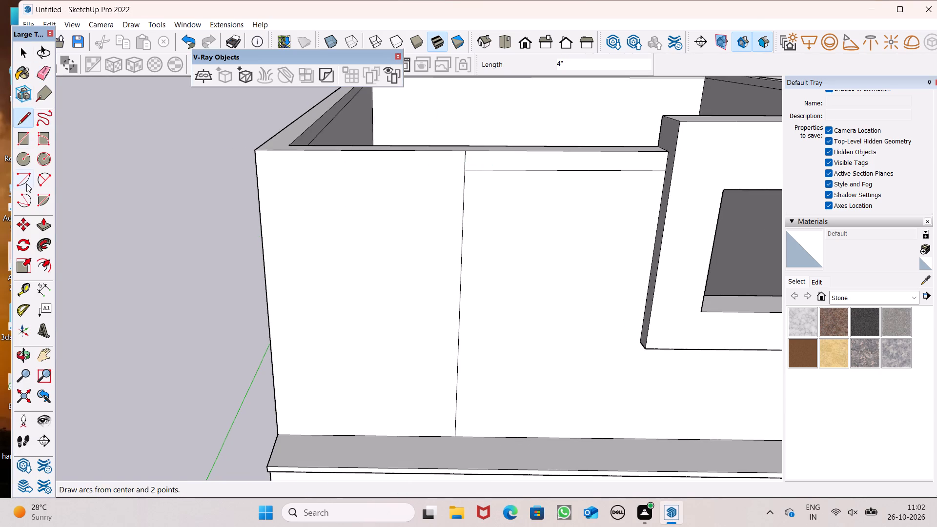
Pull the corner strip above the lower window frame outward 3 15/16".
left_click(51, 227)
left_click_drag(307, 284, 308, 291)
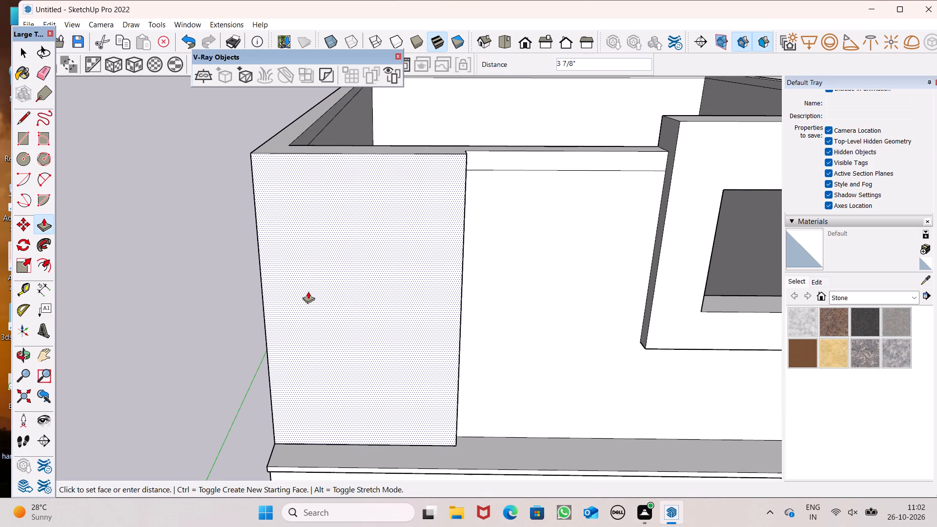
left_click_drag(308, 291, 309, 291)
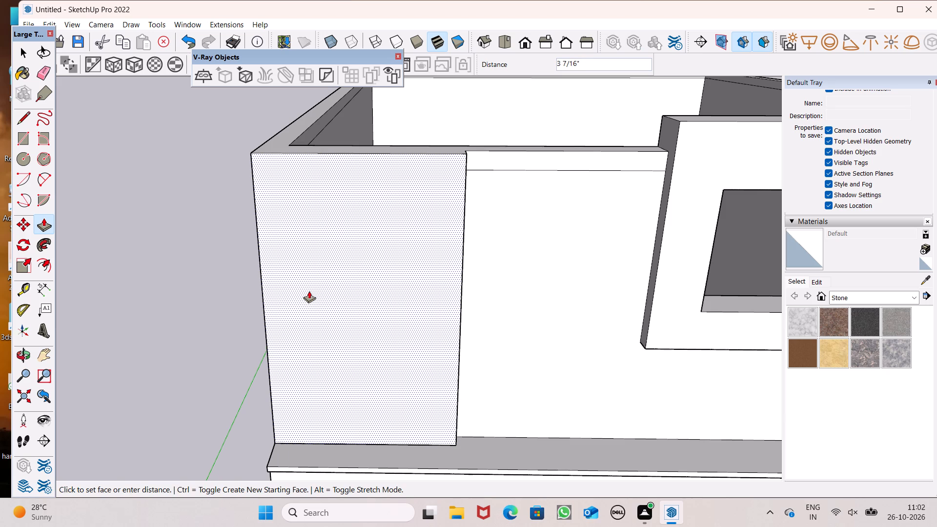
left_click_drag(309, 291, 309, 292)
Pull the corner strip below the lower window frame outward 3 15/16", matching the strip above the frame.
middle_click_drag(307, 288, 230, 340)
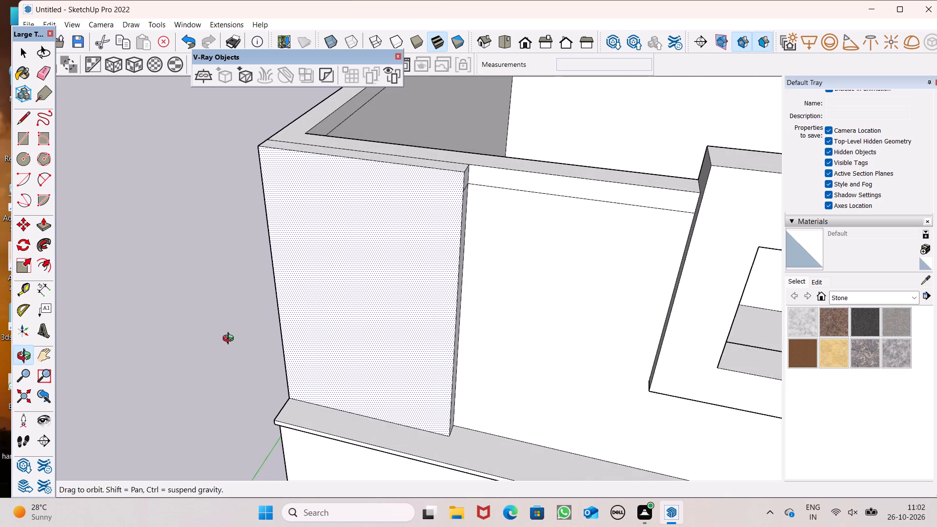
middle_click_drag(230, 340, 270, 309)
scroll(304, 291, "down", 2)
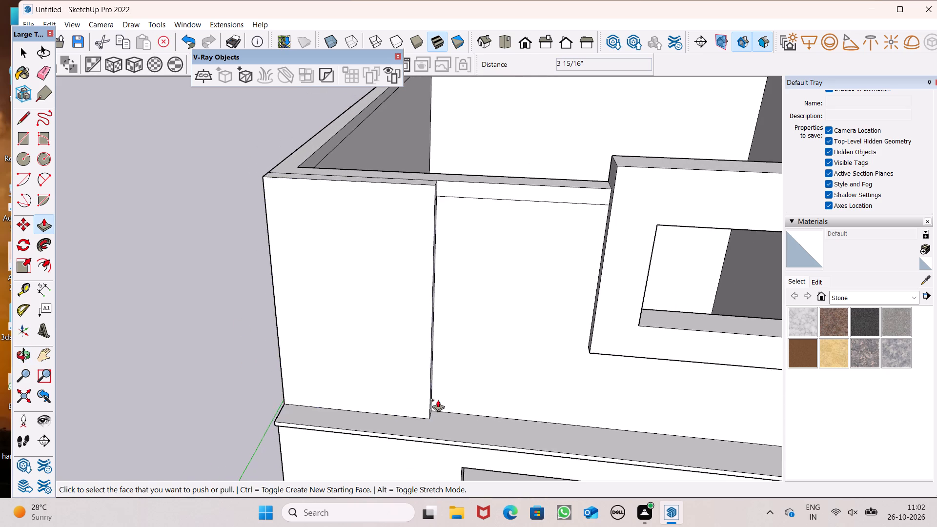
middle_click_drag(432, 401, 278, 299)
scroll(356, 256, "down", 5)
scroll(383, 298, "down", 11)
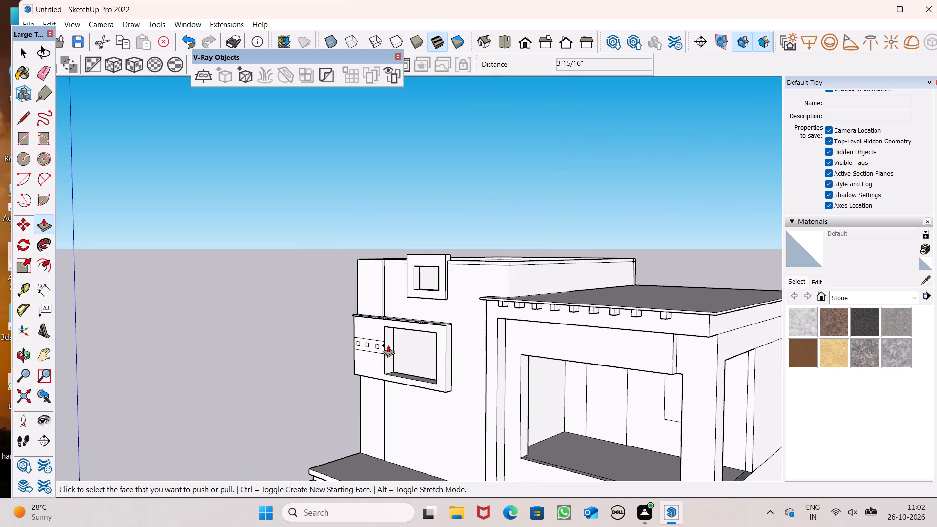
left_click_drag(374, 391, 380, 308)
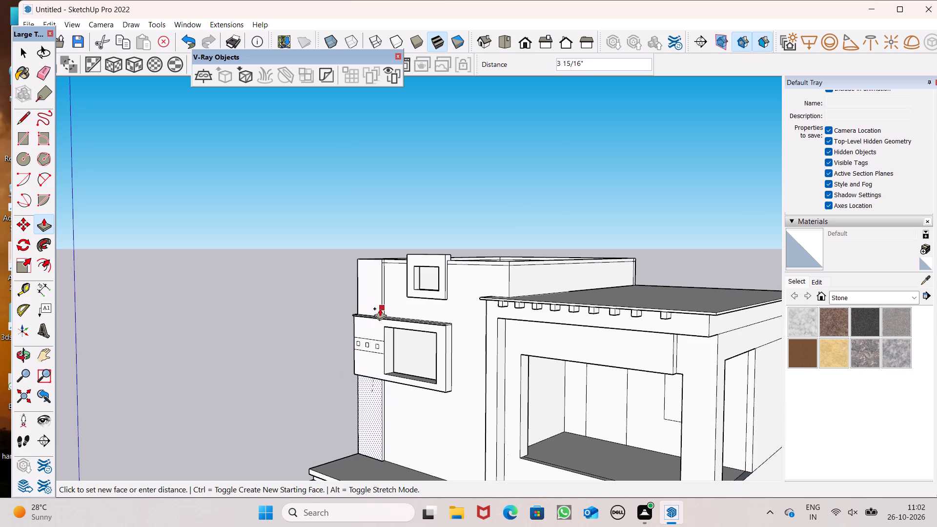
left_click_drag(380, 308, 381, 308)
Pull the corner strip below the lower window frame outward a further 3 1/8".
scroll(338, 321, "down", 2)
middle_click_drag(337, 326, 565, 424)
middle_click_drag(345, 397, 587, 377)
scroll(458, 381, "up", 1)
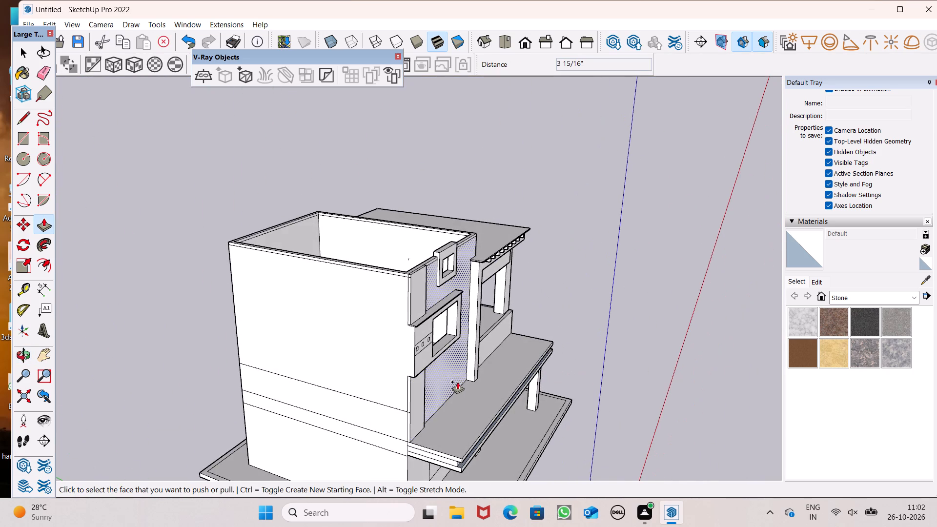
scroll(457, 382, "up", 4)
scroll(379, 430, "up", 3)
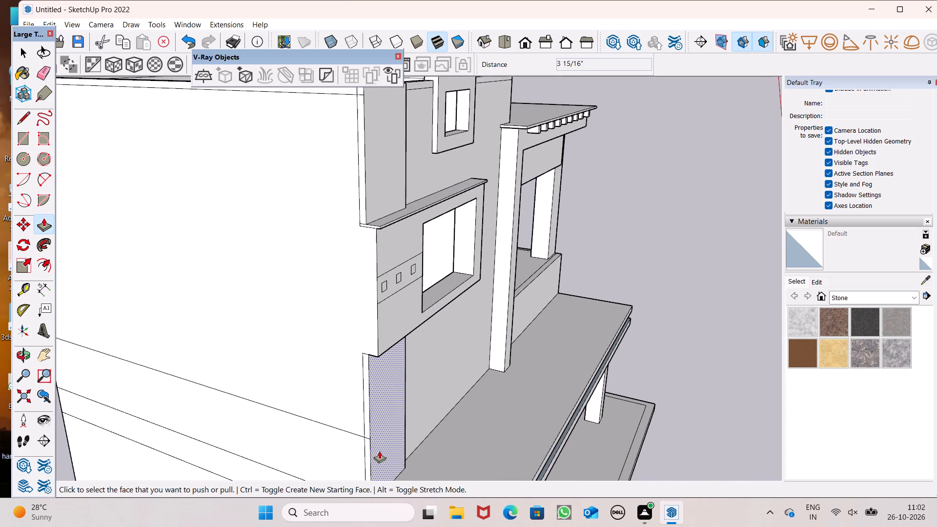
left_click_drag(379, 450, 384, 452)
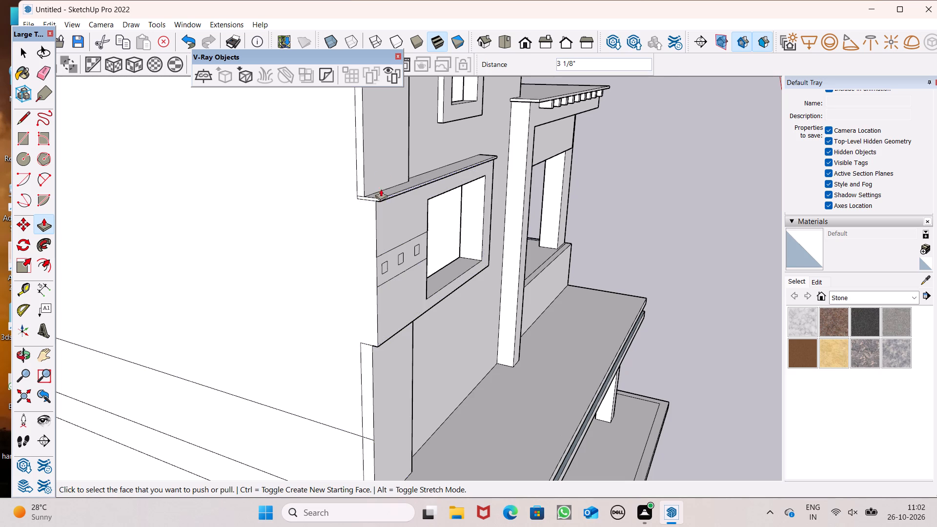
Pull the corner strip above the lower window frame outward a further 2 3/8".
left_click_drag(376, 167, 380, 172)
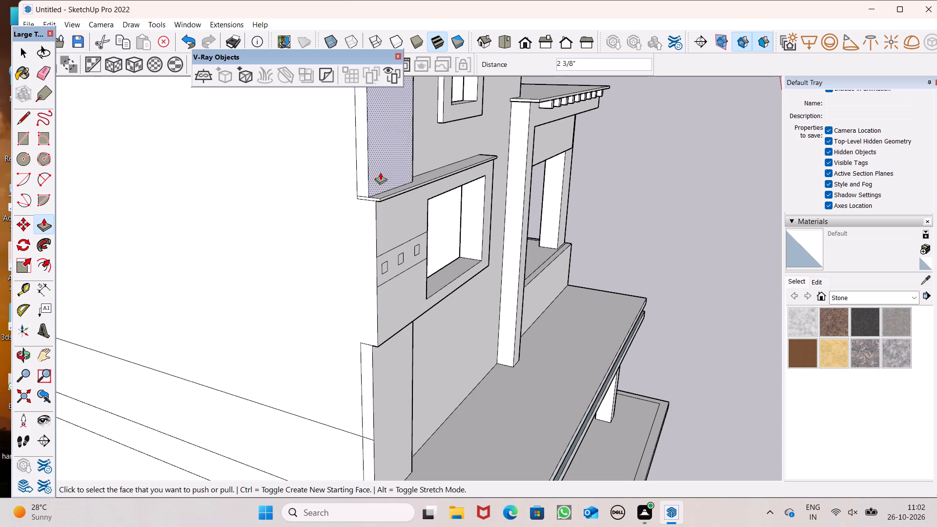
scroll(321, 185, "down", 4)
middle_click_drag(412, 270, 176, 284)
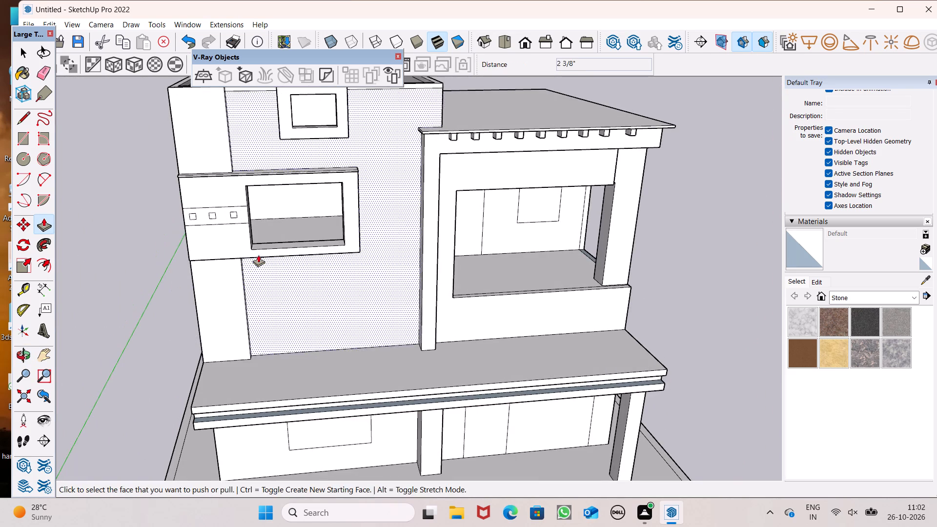
Examine the overall house elevation and the projecting corner strips from several angles.
key("space")
scroll(252, 255, "down", 4)
scroll(255, 266, "up", 1)
middle_click_drag(255, 266, 152, 207)
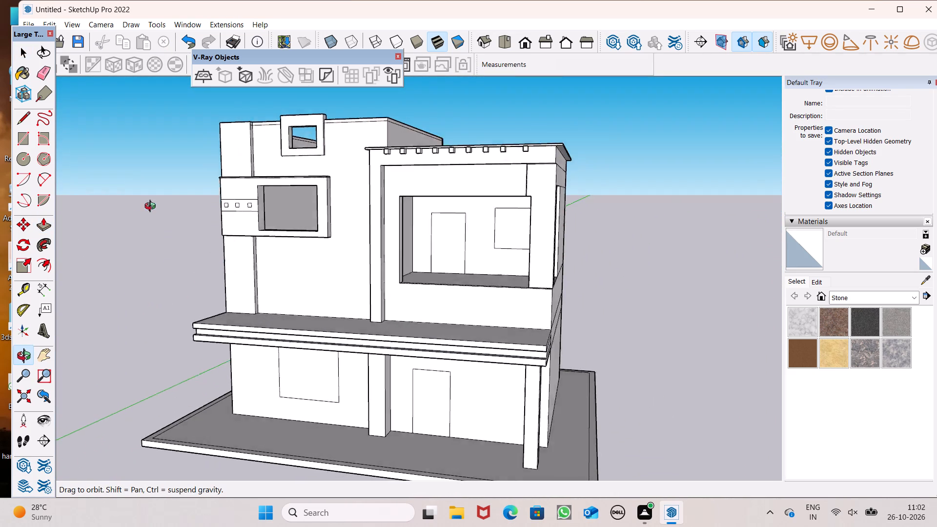
middle_click_drag(152, 207, 172, 230)
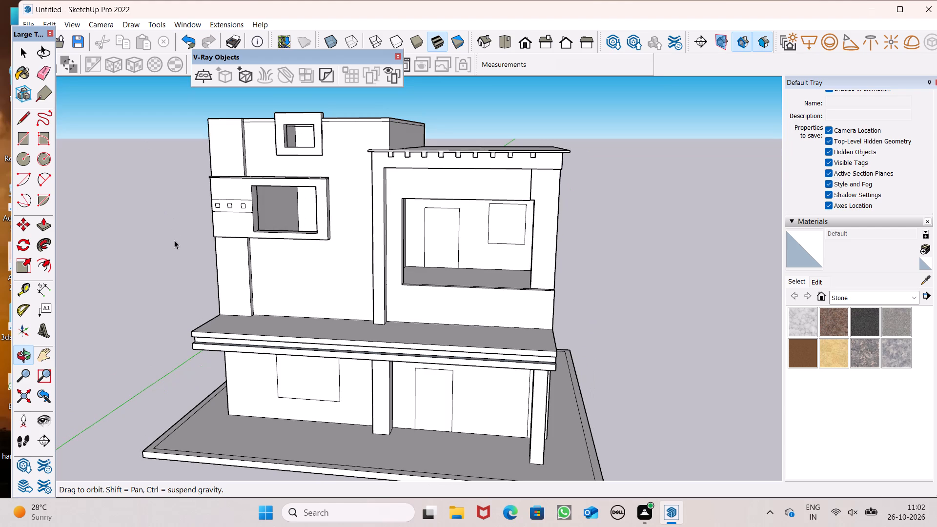
scroll(174, 240, "down", 3)
middle_click_drag(180, 245, 132, 292)
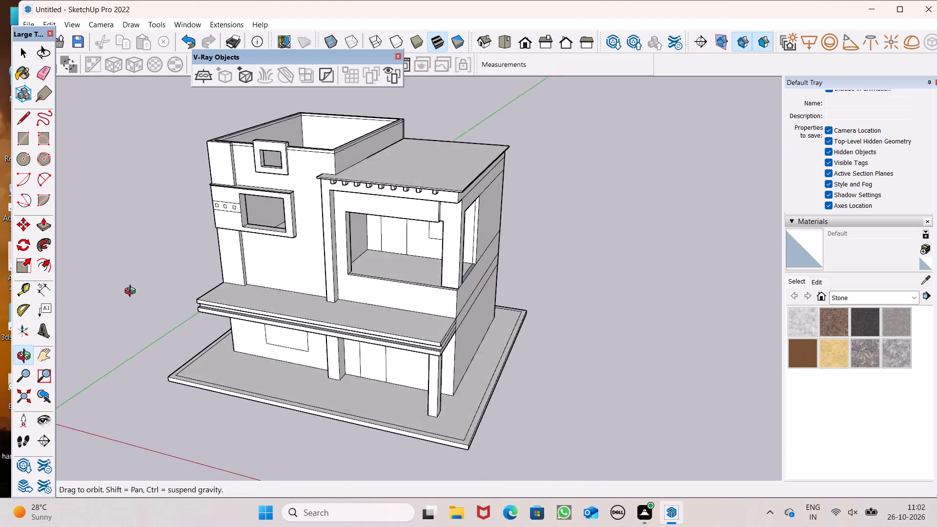
middle_click_drag(132, 292, 336, 395)
middle_click_drag(163, 342, 173, 337)
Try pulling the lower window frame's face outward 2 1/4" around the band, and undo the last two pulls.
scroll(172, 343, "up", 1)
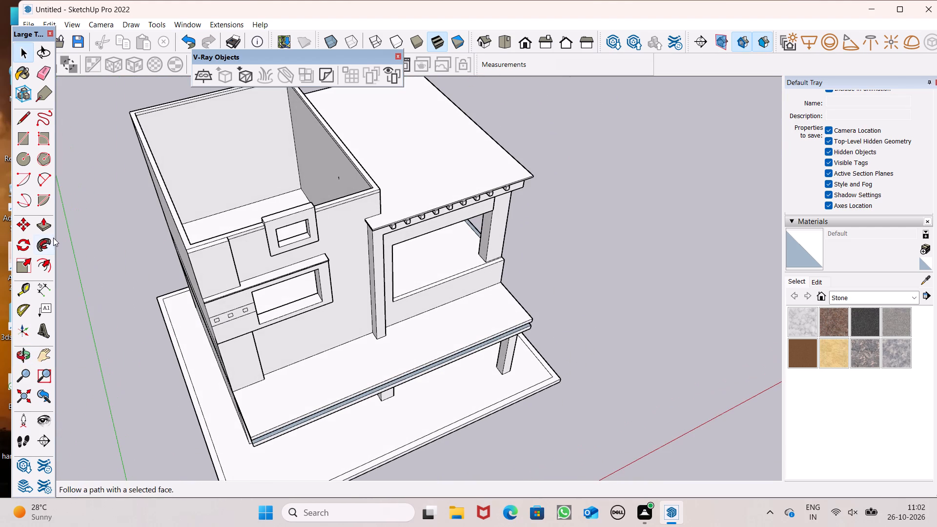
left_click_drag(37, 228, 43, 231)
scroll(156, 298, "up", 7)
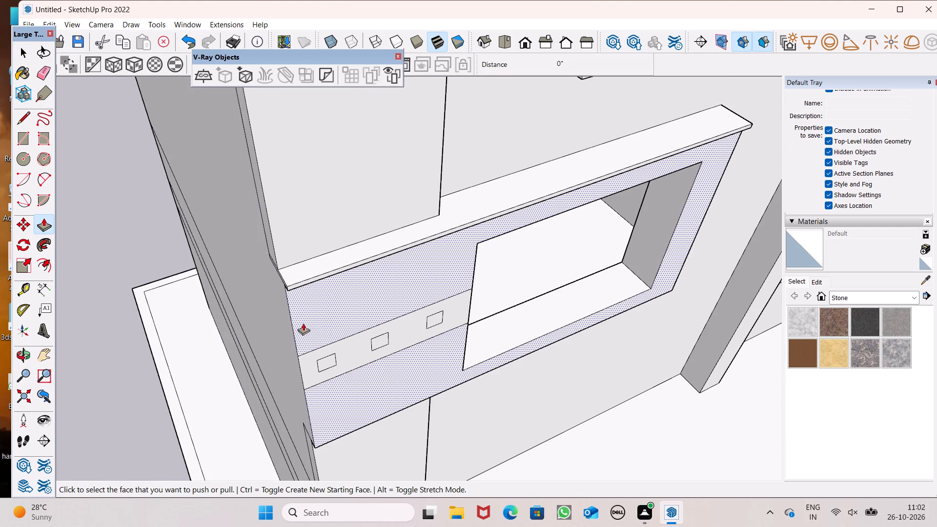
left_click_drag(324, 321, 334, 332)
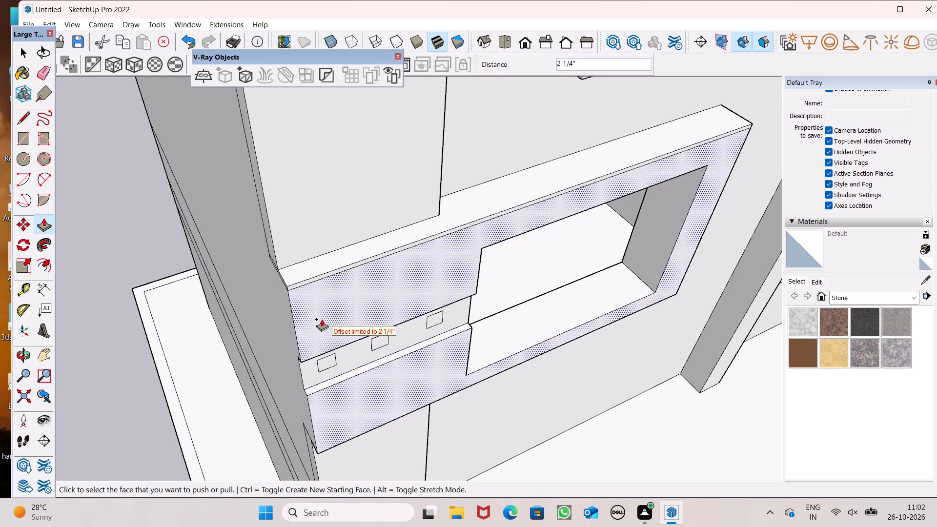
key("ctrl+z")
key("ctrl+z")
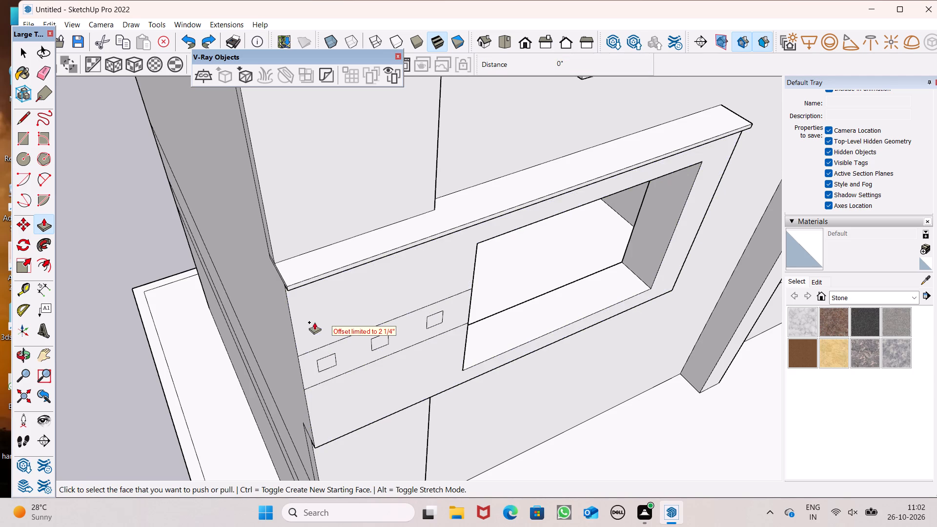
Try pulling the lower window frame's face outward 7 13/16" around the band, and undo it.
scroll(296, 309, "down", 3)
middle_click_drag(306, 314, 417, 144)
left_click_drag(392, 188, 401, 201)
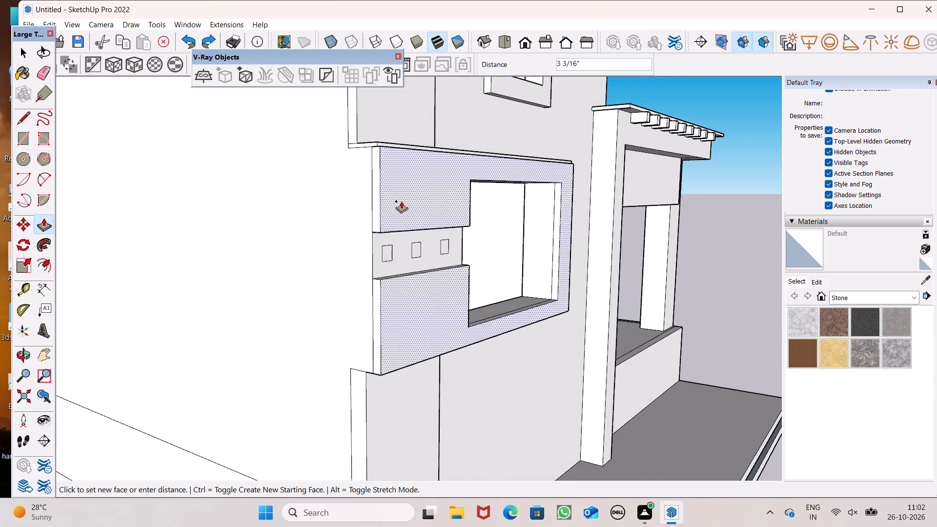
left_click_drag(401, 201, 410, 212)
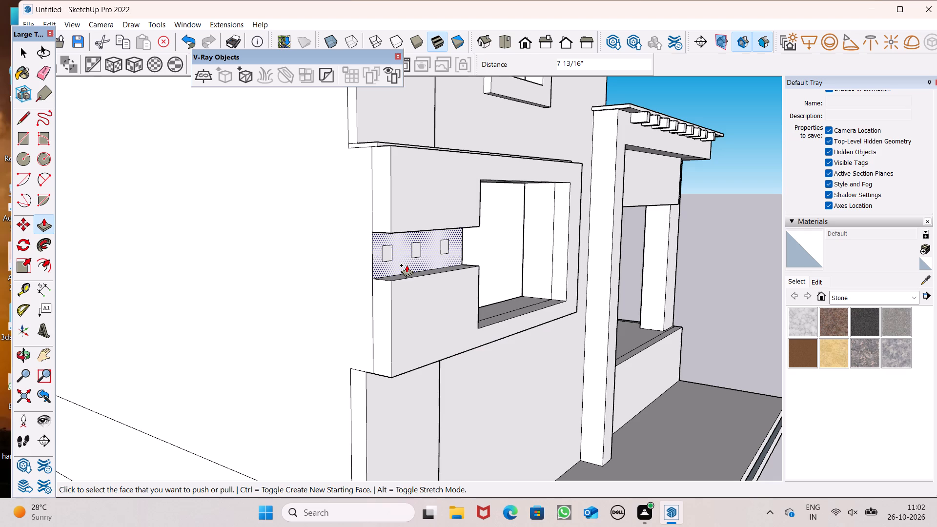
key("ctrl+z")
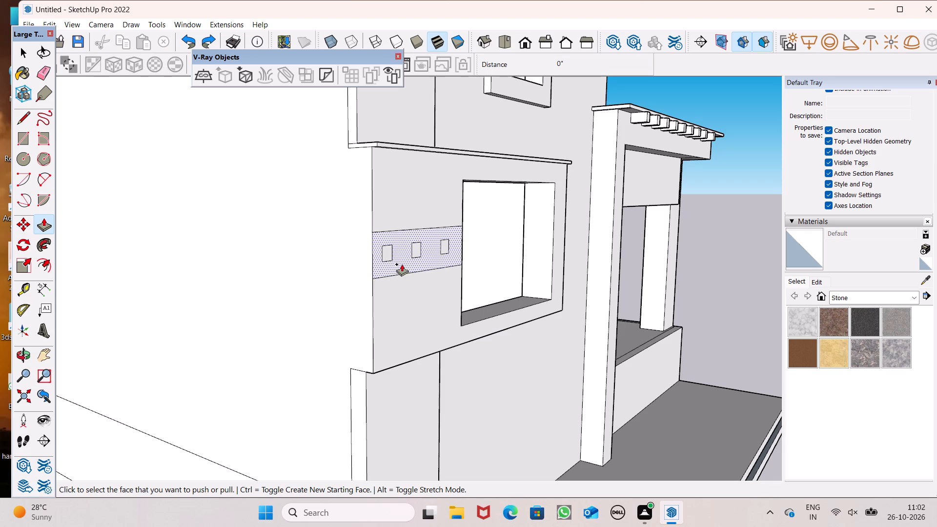
Pull the lower window frame's face outward 6 11/16", leaving the band of squares recessed.
left_click_drag(402, 289, 415, 308)
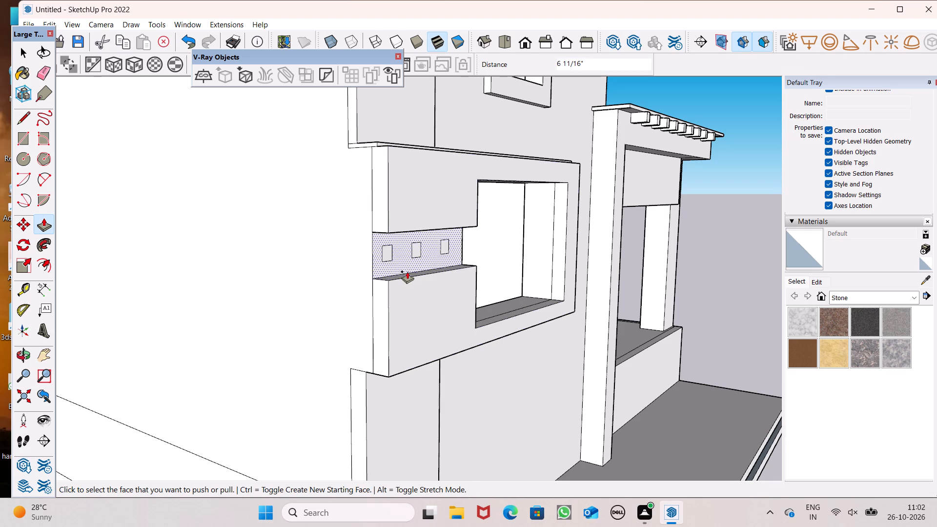
left_click_drag(408, 270, 412, 276)
key("ctrl+z")
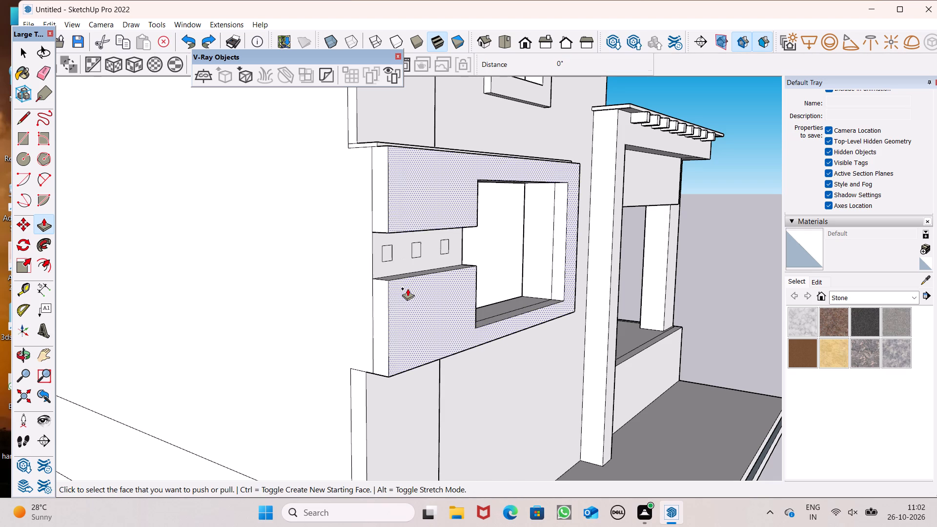
Pull each of the three small squares on the recessed band outward 6 11/16", flush with the lower window frame.
left_click_drag(390, 253, 398, 264)
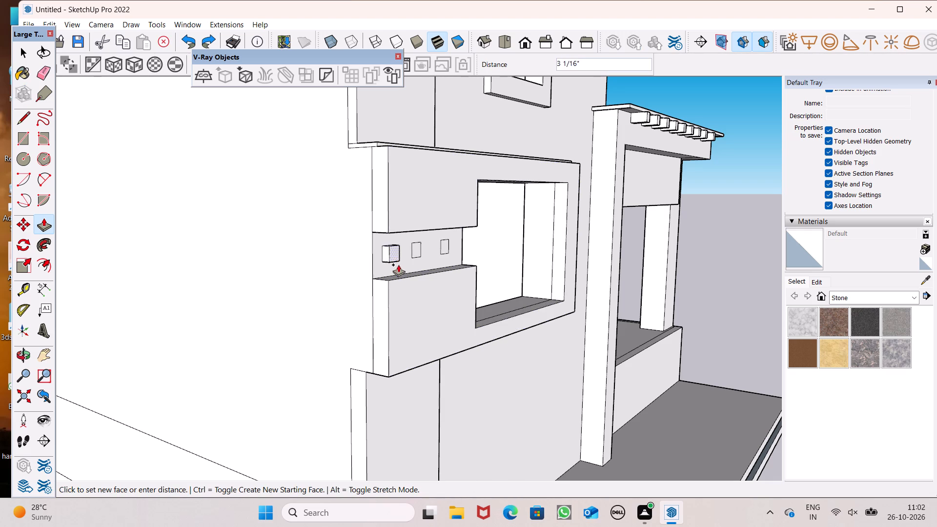
left_click_drag(398, 264, 405, 280)
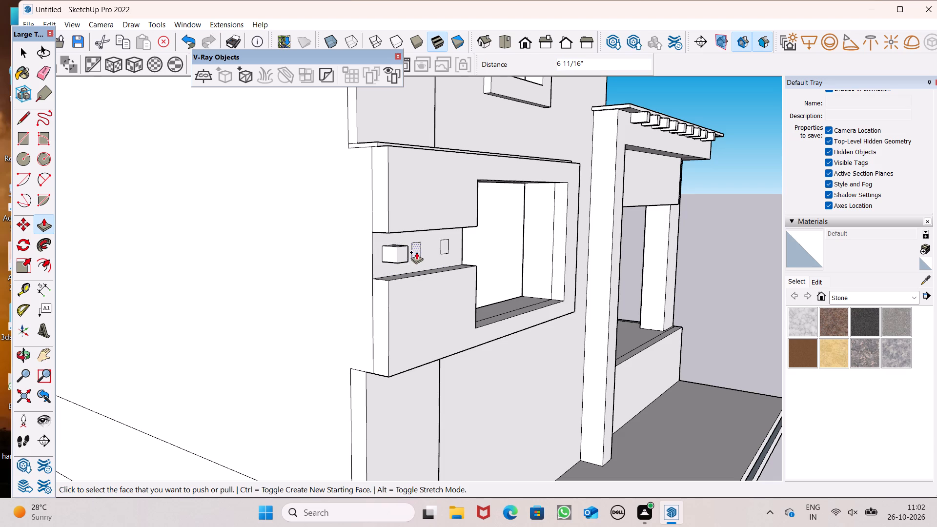
left_click_drag(415, 251, 419, 276)
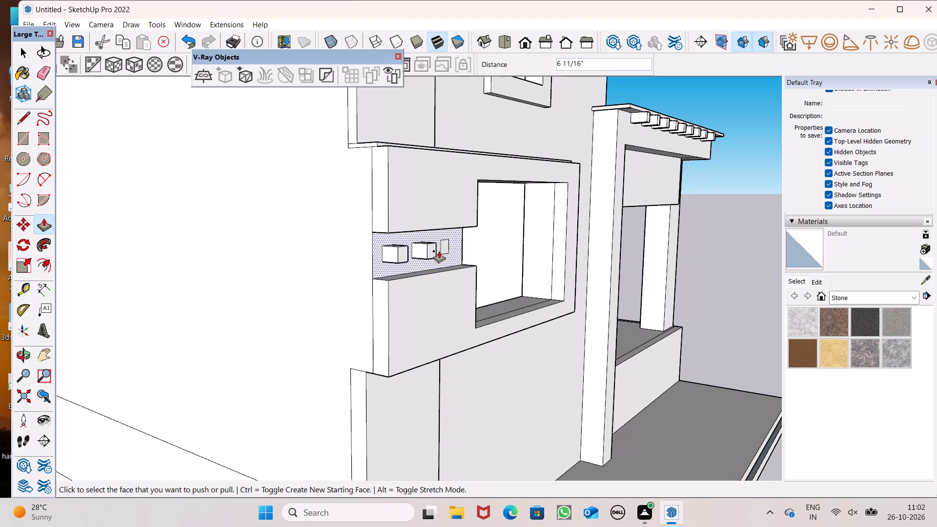
left_click_drag(444, 245, 445, 273)
Pull the recessed band around the three squares outward 6 11/16" to align with the lower window frame's face.
left_click_drag(382, 267, 387, 272)
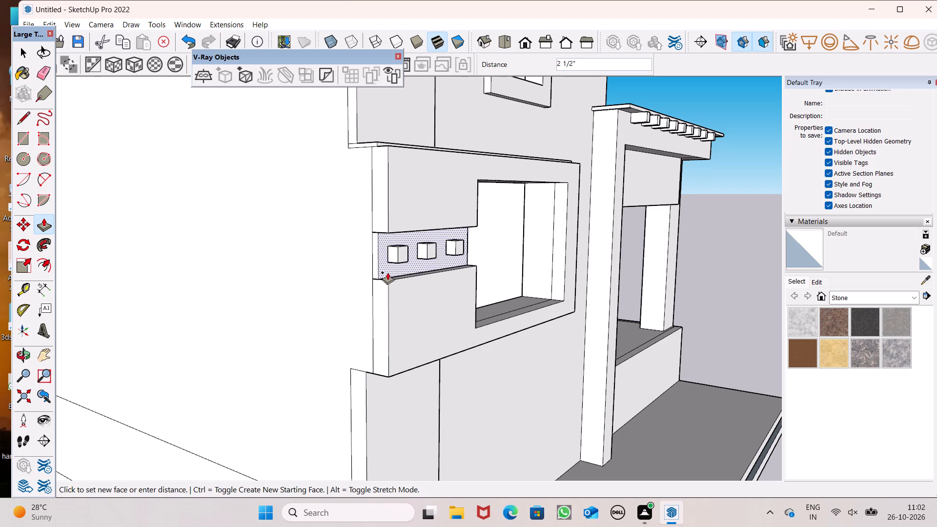
left_click_drag(387, 272, 392, 281)
Pull the front face of the corner strip below the lower window frame outward 4 3/8".
scroll(353, 260, "down", 2)
middle_click_drag(402, 311, 301, 256)
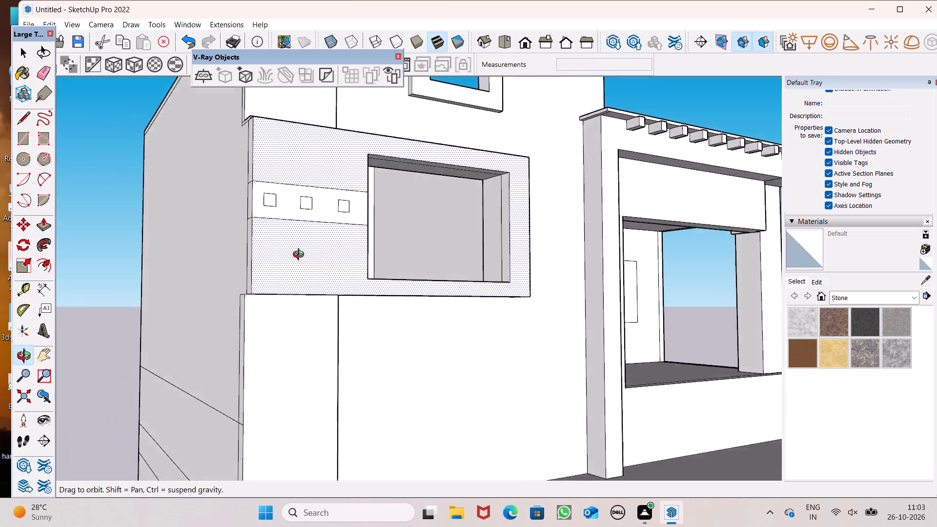
middle_click_drag(301, 256, 375, 171)
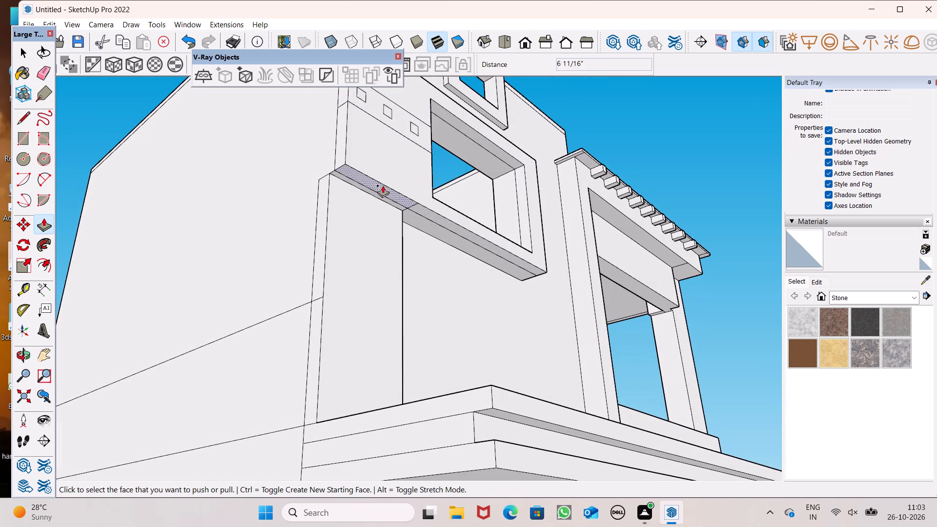
left_click_drag(355, 227, 363, 227)
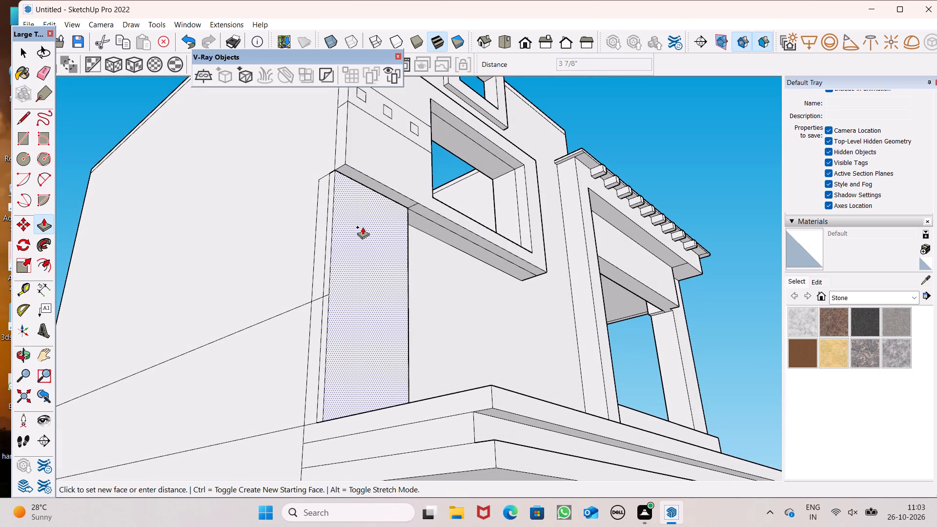
left_click_drag(363, 227, 364, 227)
Pull the thin ledge along the top of the lower window frame outward 6 11/16" to meet the frame's front face.
scroll(339, 215, "down", 3)
middle_click_drag(344, 236, 365, 311)
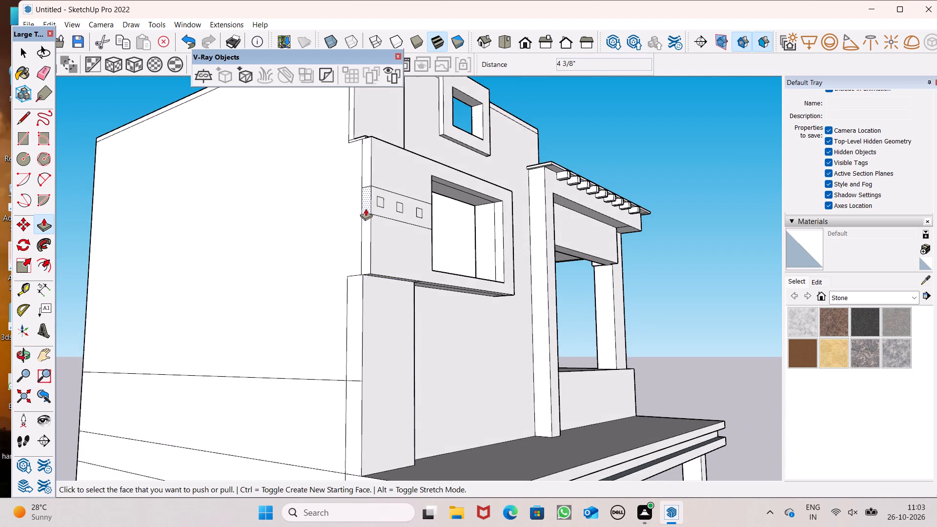
scroll(363, 214, "down", 4)
middle_click_drag(363, 230, 354, 373)
scroll(395, 262, "up", 7)
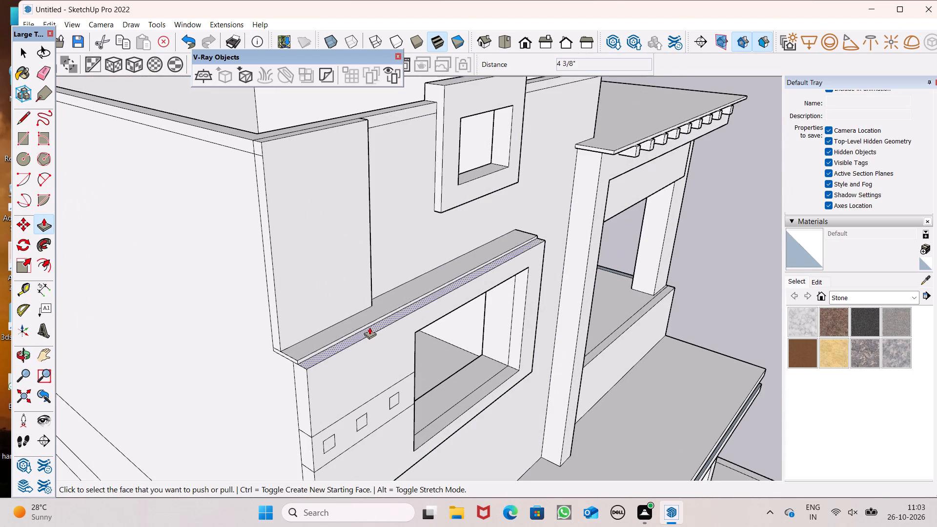
left_click_drag(363, 327, 374, 336)
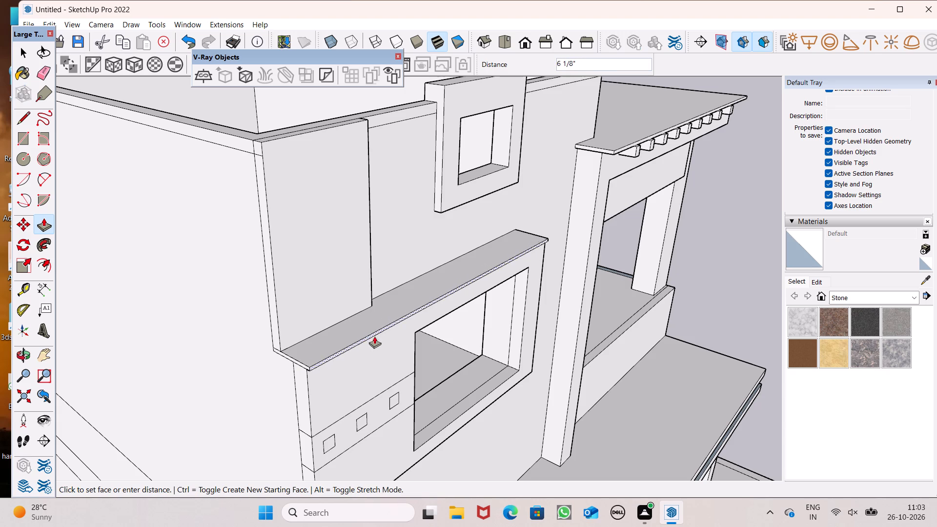
left_click_drag(374, 336, 375, 337)
Pull the upper corner strip's front face outward 7 1/2", aligning it with the corner strip below the window frame.
scroll(359, 300, "down", 5)
scroll(362, 320, "up", 1)
middle_click_drag(363, 320, 419, 222)
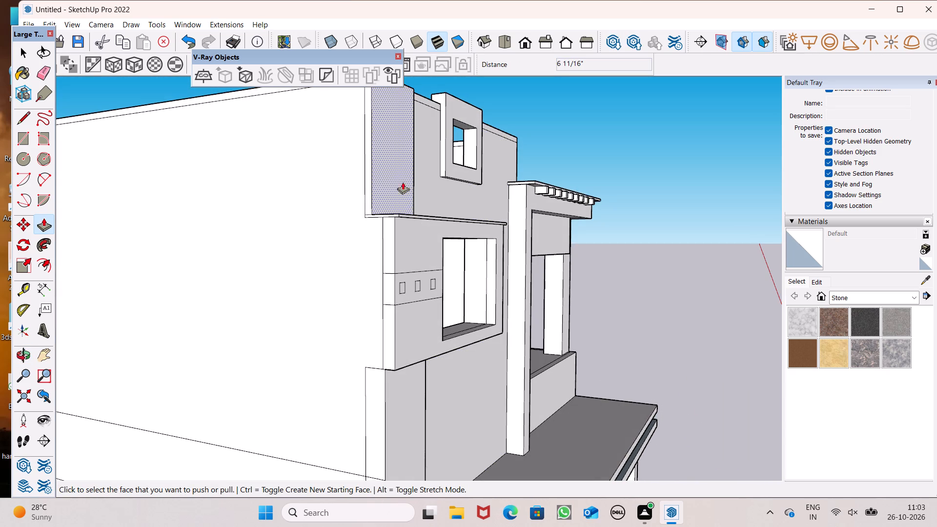
left_click_drag(391, 178, 405, 405)
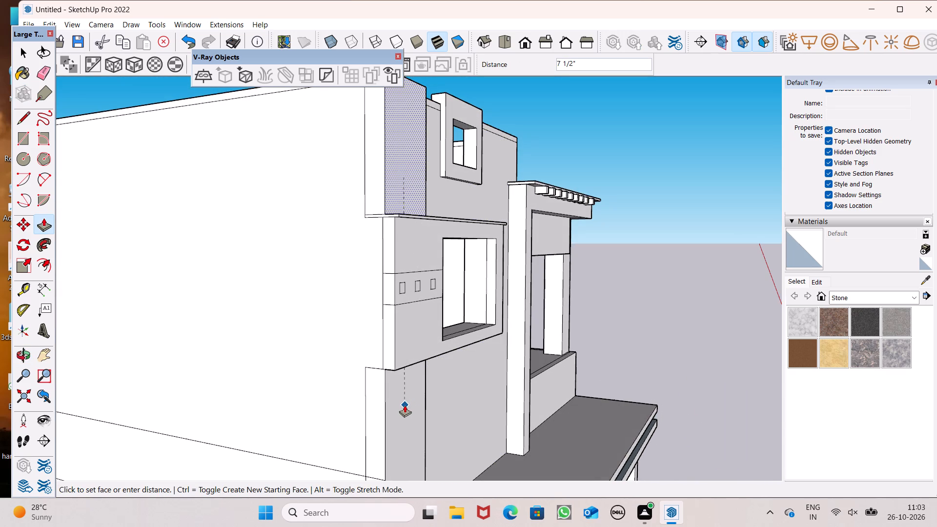
left_click_drag(405, 405, 425, 405)
Examine the corner strips and lower window frame on the elevation from the side, from above and from the front.
scroll(360, 294, "down", 5)
scroll(377, 301, "up", 1)
middle_click_drag(377, 301, 437, 302)
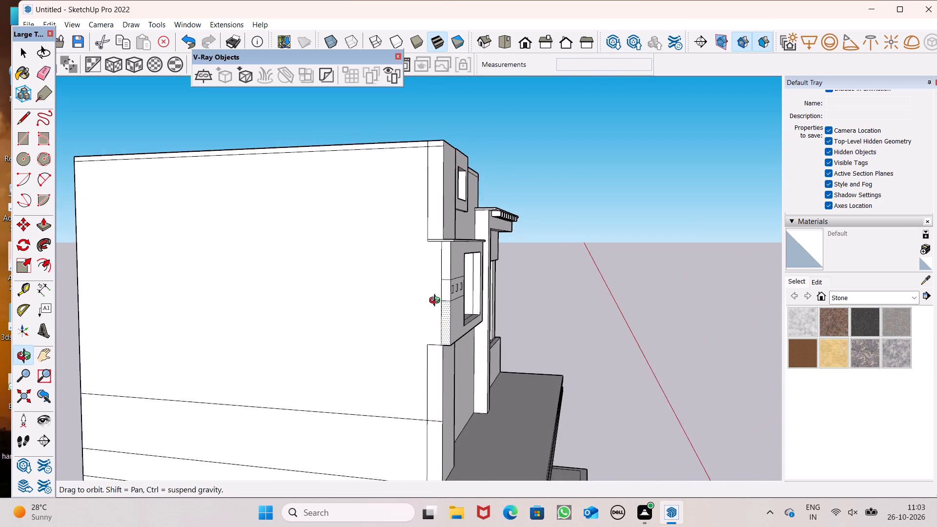
middle_click_drag(437, 302, 283, 337)
scroll(296, 254, "down", 6)
key("space")
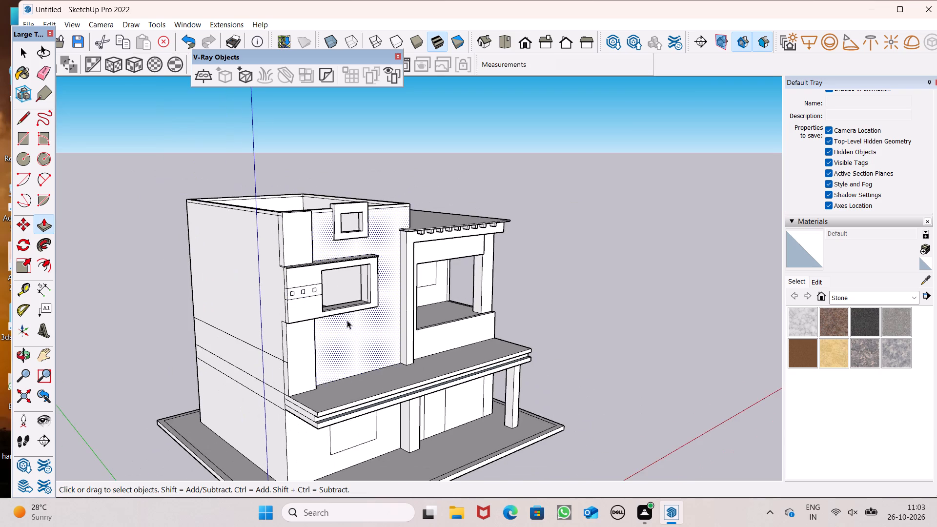
scroll(347, 320, "down", 3)
middle_click_drag(399, 328, 198, 415)
scroll(270, 308, "up", 5)
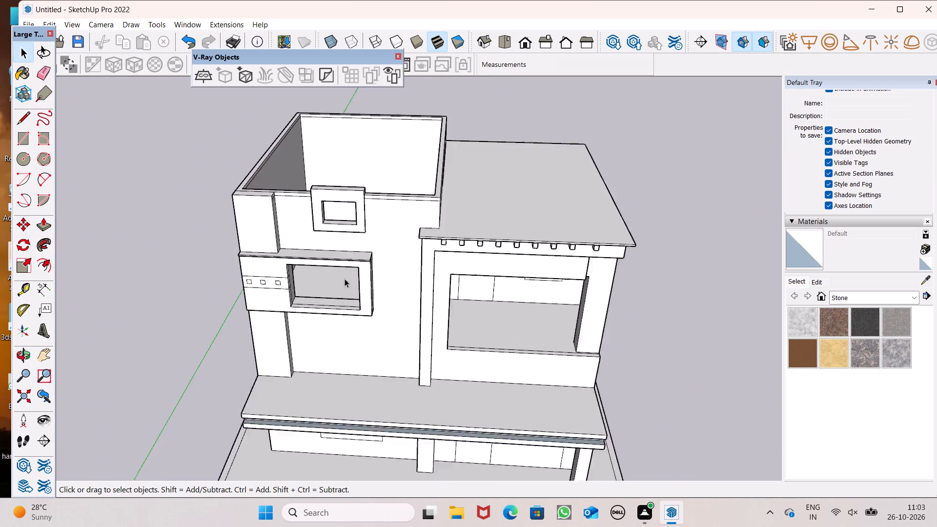
scroll(345, 279, "up", 1)
scroll(356, 284, "down", 2)
middle_click_drag(367, 284, 359, 119)
scroll(359, 119, "up", 1)
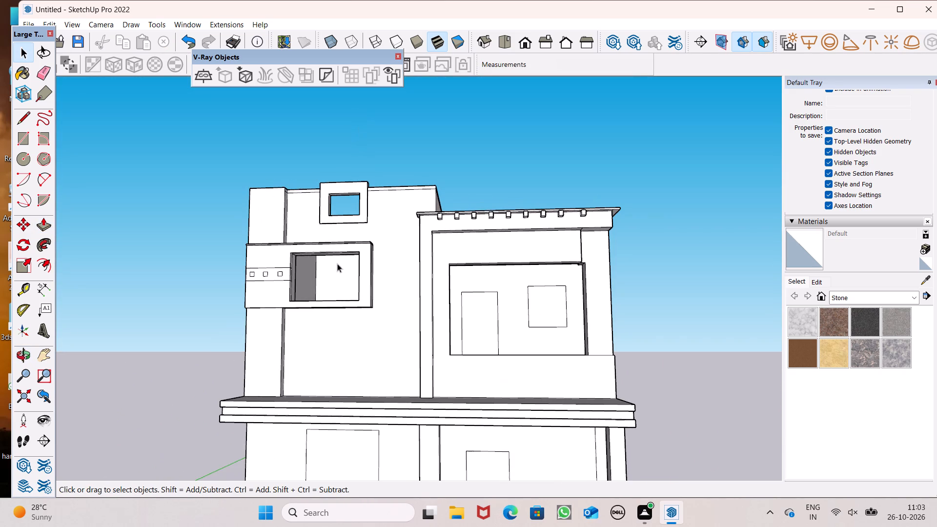
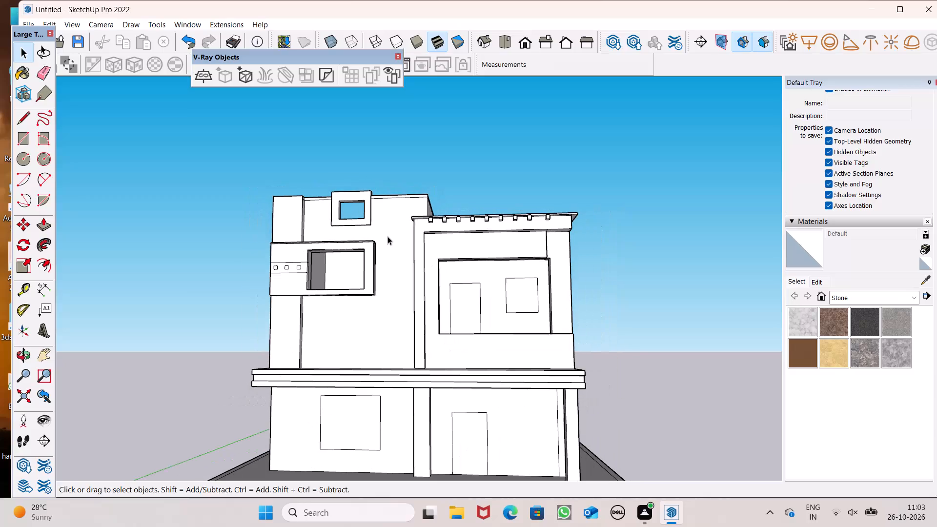
Examine the house facade from the front and from above, including the upper floor and the ledge between floors.
scroll(387, 236, "down", 1)
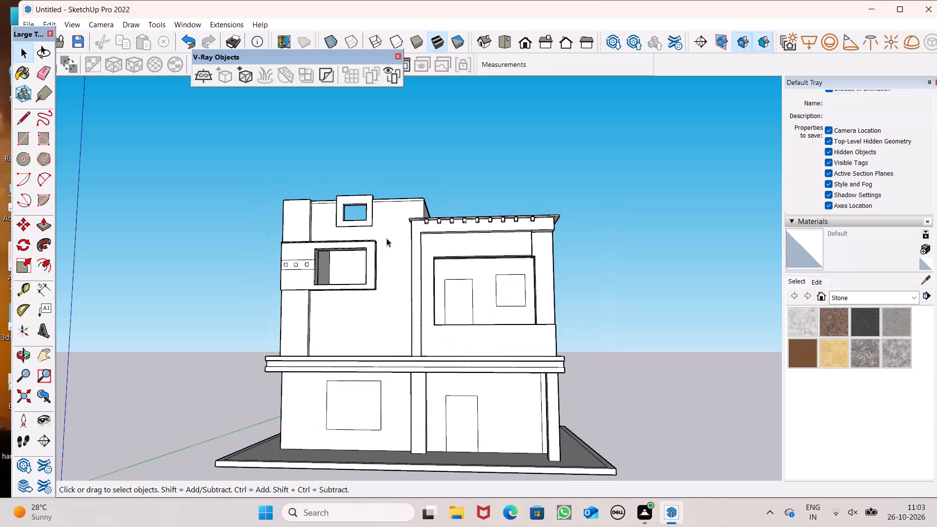
scroll(367, 320, "up", 1)
middle_click_drag(369, 324, 442, 481)
scroll(407, 400, "up", 1)
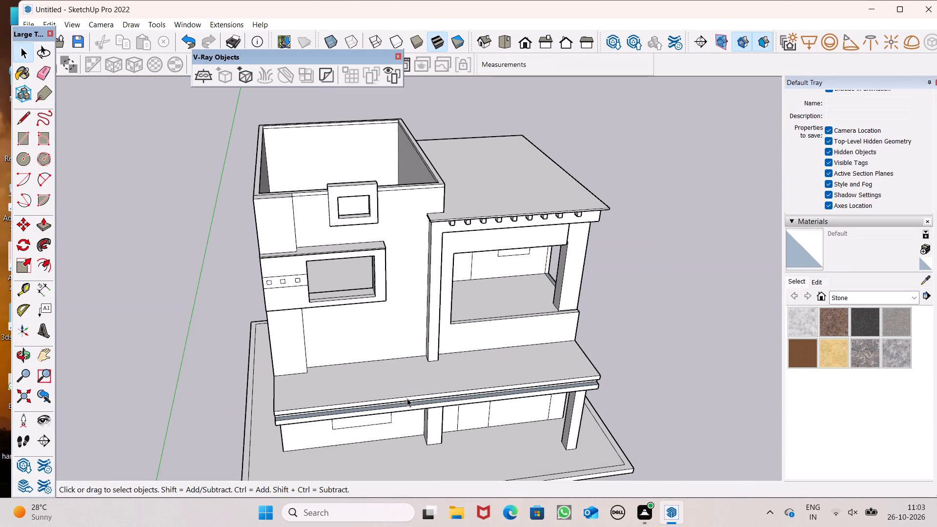
scroll(407, 398, "up", 2)
middle_click_drag(442, 393, 425, 439)
scroll(444, 395, "up", 1)
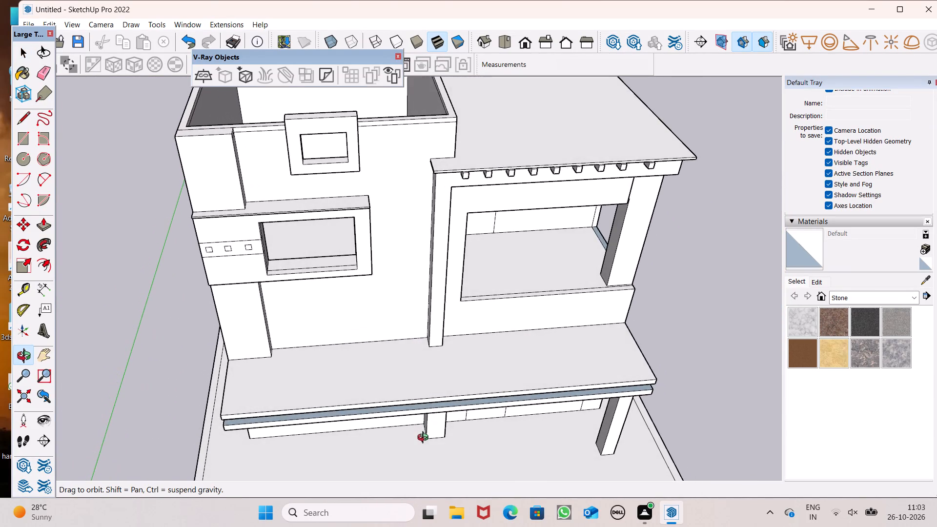
middle_click_drag(425, 439, 400, 441)
scroll(368, 405, "down", 2)
middle_click_drag(431, 357, 399, 142)
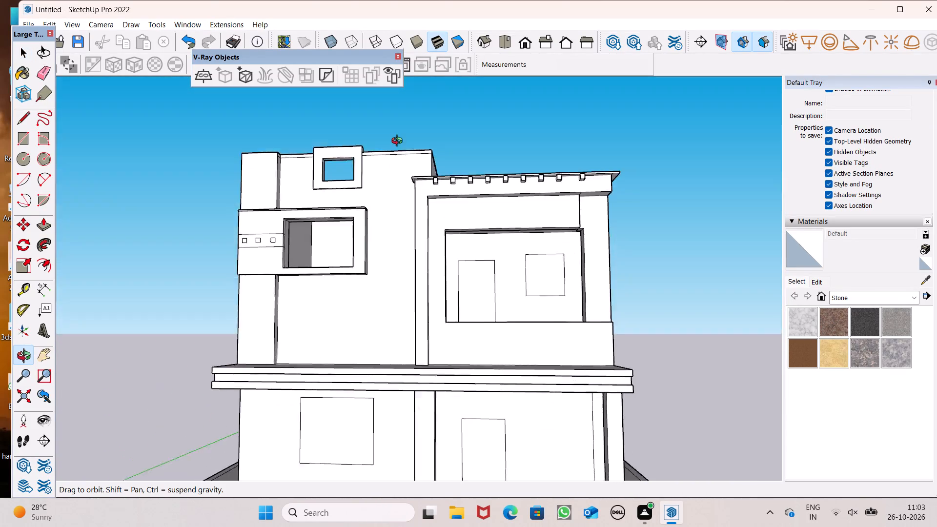
middle_click_drag(399, 142, 466, 199)
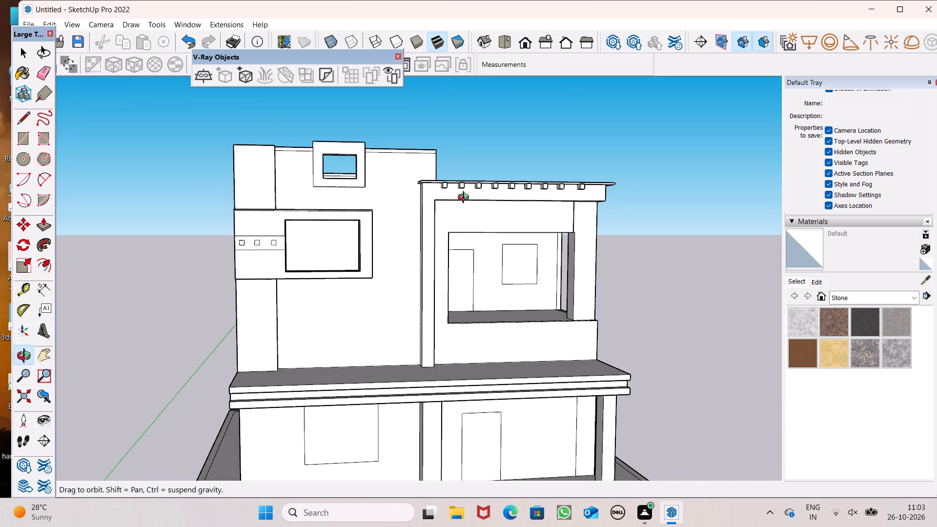
Pull the side face of the band beneath the flat roof slab outward about 7 7/16", and a further 2".
middle_click_drag(466, 199, 61, 194)
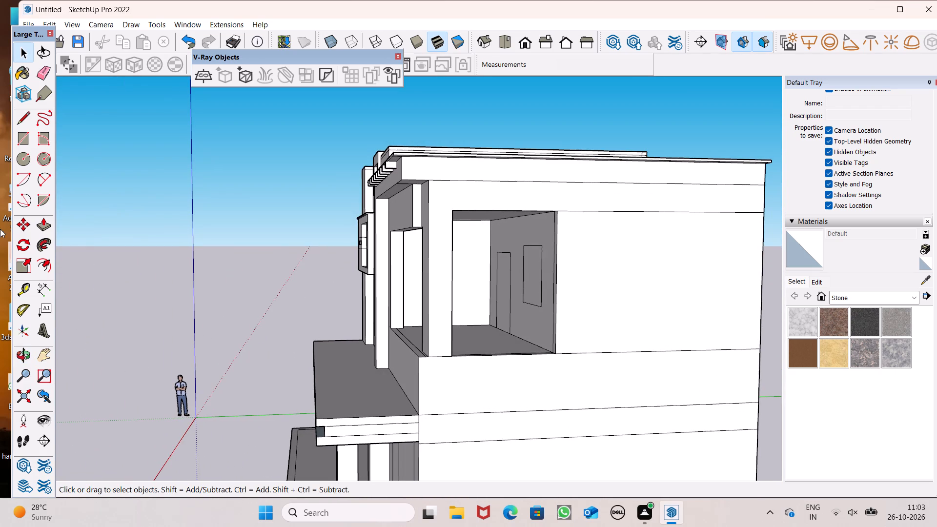
left_click(42, 223)
middle_click_drag(339, 168, 395, 194)
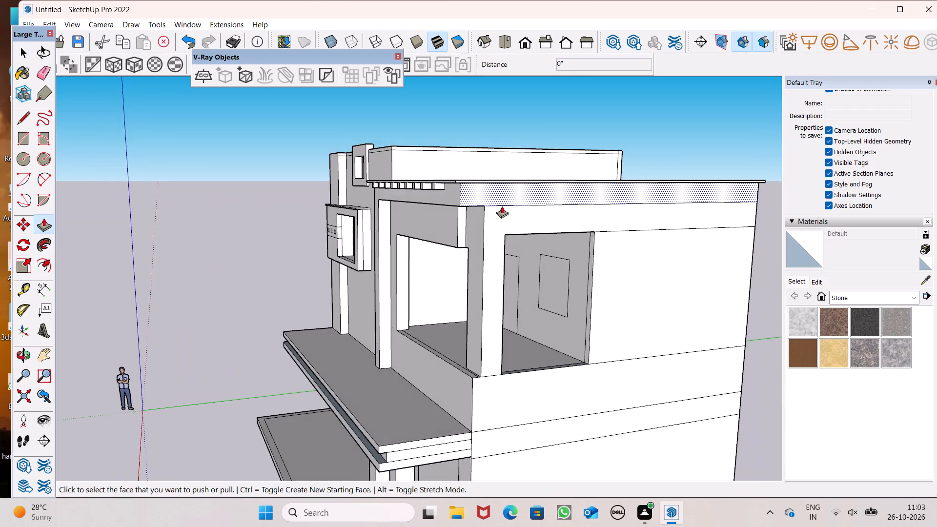
scroll(502, 206, "up", 5)
left_click_drag(485, 199, 495, 204)
scroll(491, 210, "down", 1)
middle_click_drag(503, 233, 537, 191)
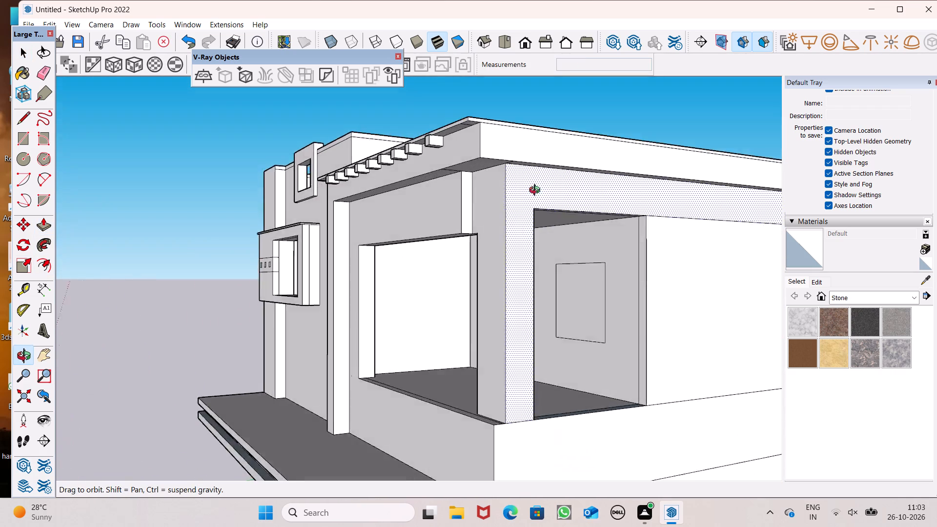
middle_click_drag(537, 191, 586, 161)
middle_click_drag(575, 163, 706, 104)
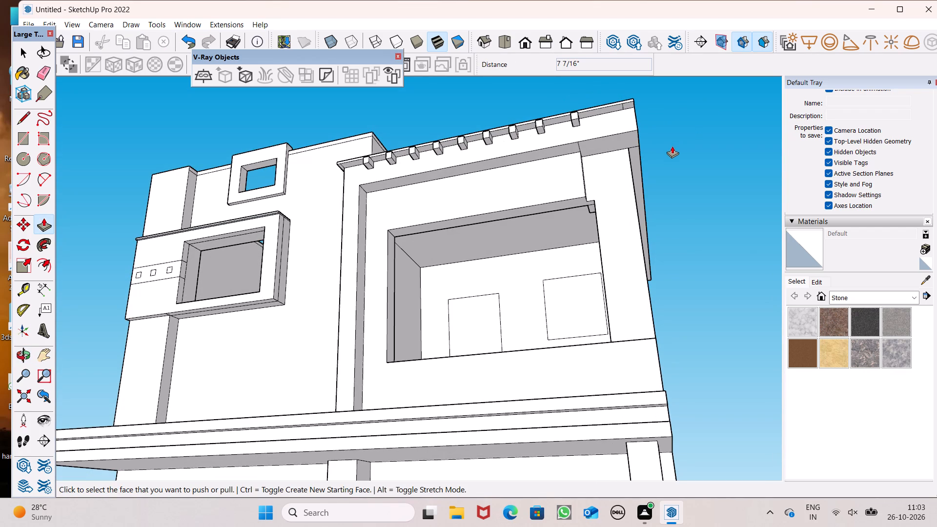
middle_click_drag(668, 157, 569, 234)
scroll(570, 238, "up", 1)
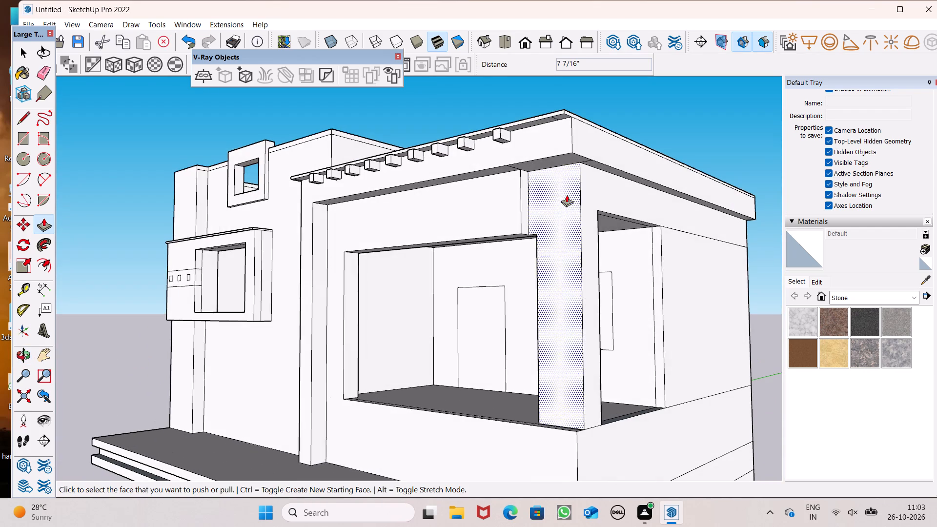
scroll(582, 124, "up", 6)
left_click_drag(590, 147, 596, 150)
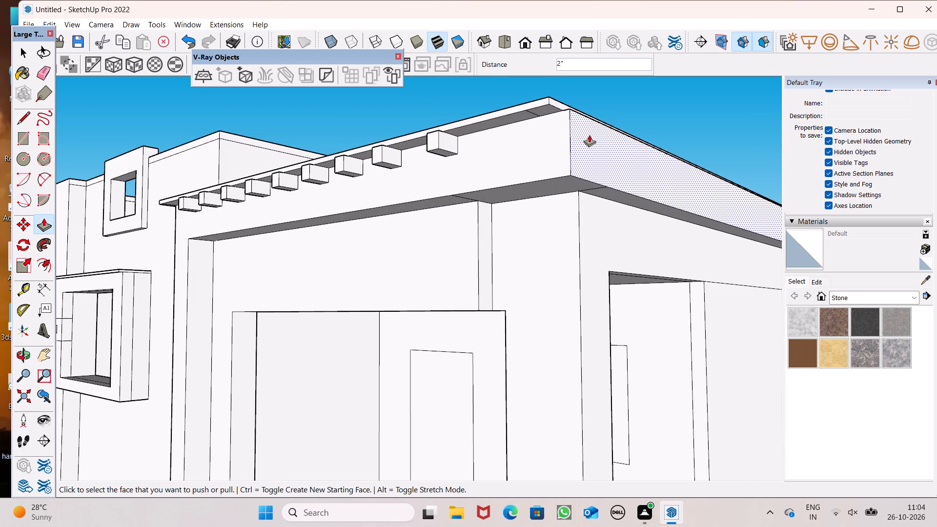
Pull the thin side edge of the flat roof slab outward past the band, including pulls of about 1/2" and 5 1/4".
middle_click_drag(602, 140, 580, 247)
left_click_drag(578, 250, 579, 250)
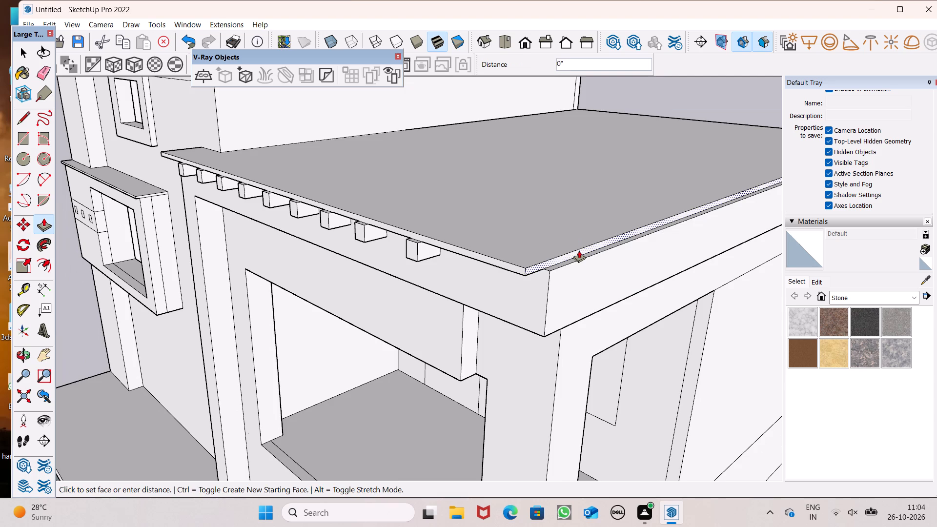
left_click_drag(579, 250, 600, 259)
left_click(600, 259)
left_click_drag(602, 260, 612, 267)
scroll(609, 266, "down", 3)
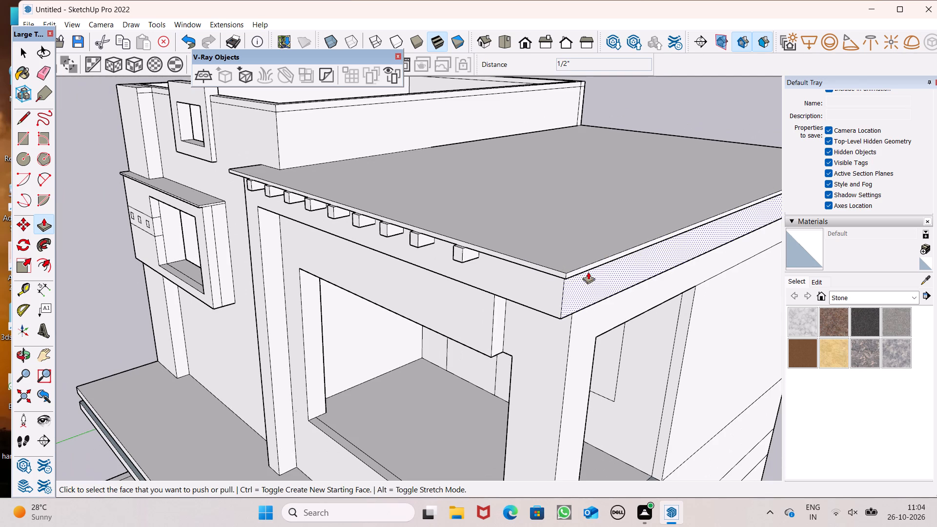
left_click_drag(590, 265, 603, 270)
scroll(605, 266, "down", 5)
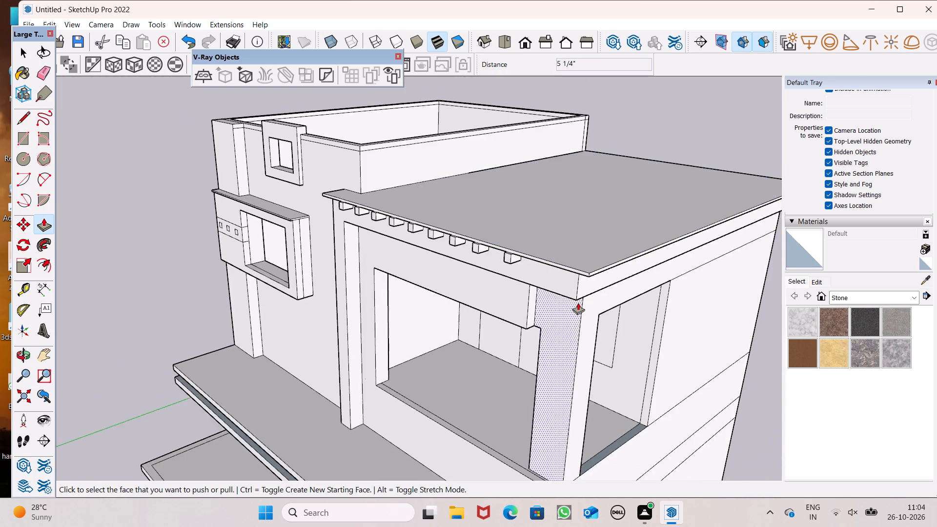
Push the roof slab's side edge back about 3 5/8" to shorten its overhang beyond the band.
middle_click_drag(581, 294, 672, 134)
scroll(690, 262, "down", 2)
middle_click_drag(674, 242, 720, 189)
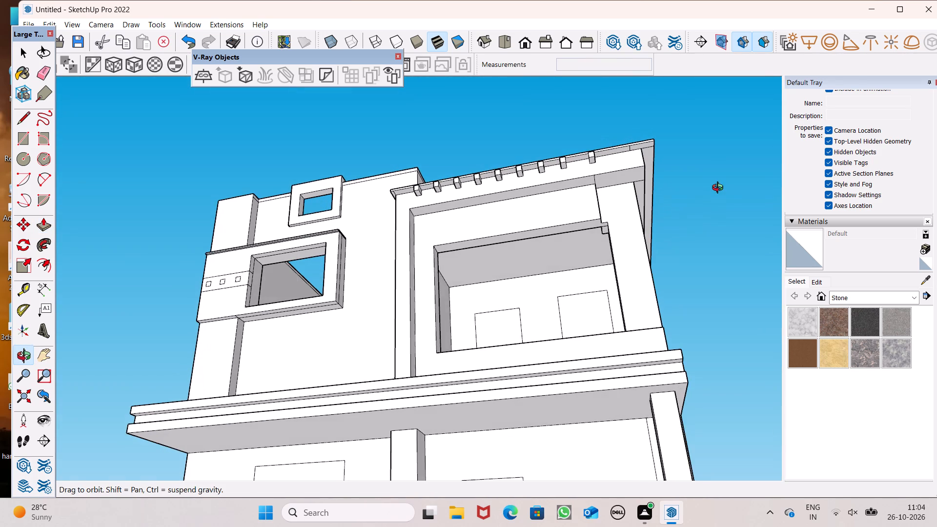
middle_click_drag(720, 189, 720, 189)
middle_click_drag(721, 224, 650, 292)
scroll(651, 292, "up", 1)
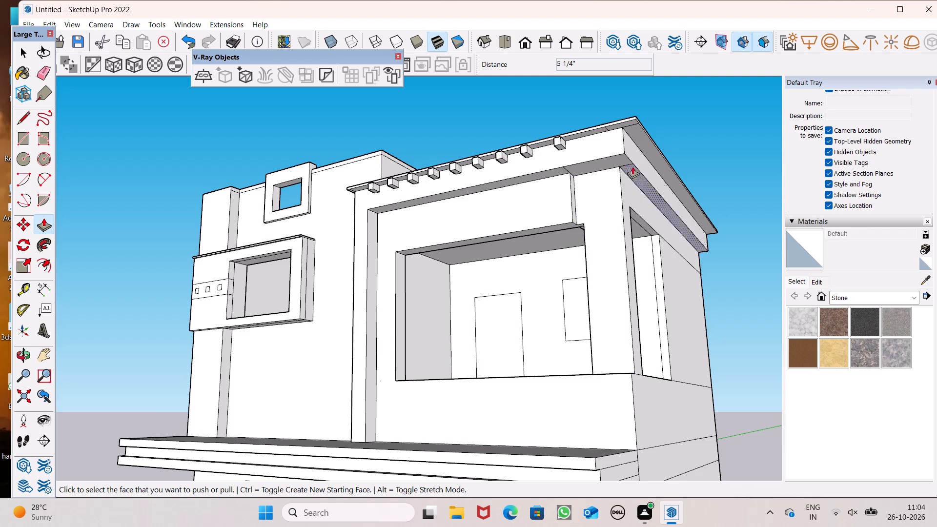
scroll(636, 143, "up", 13)
scroll(647, 158, "down", 5)
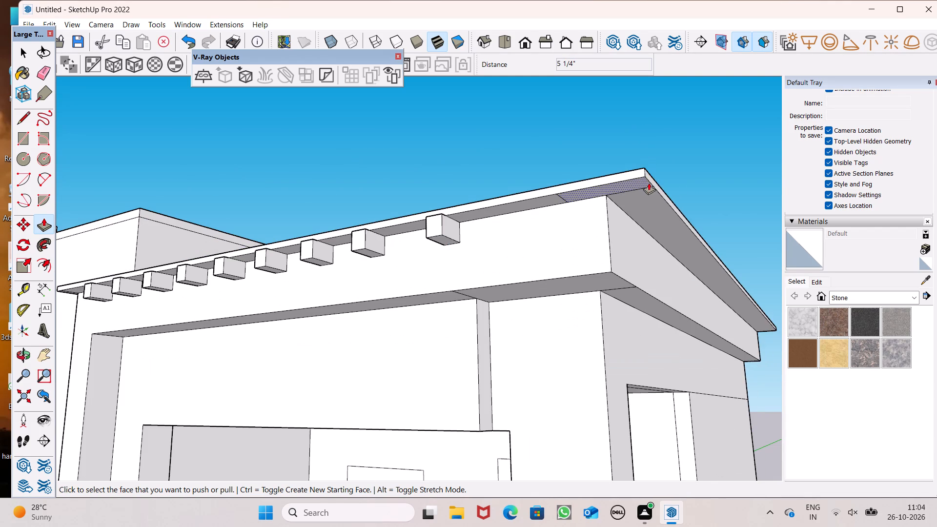
left_click_drag(653, 179, 643, 183)
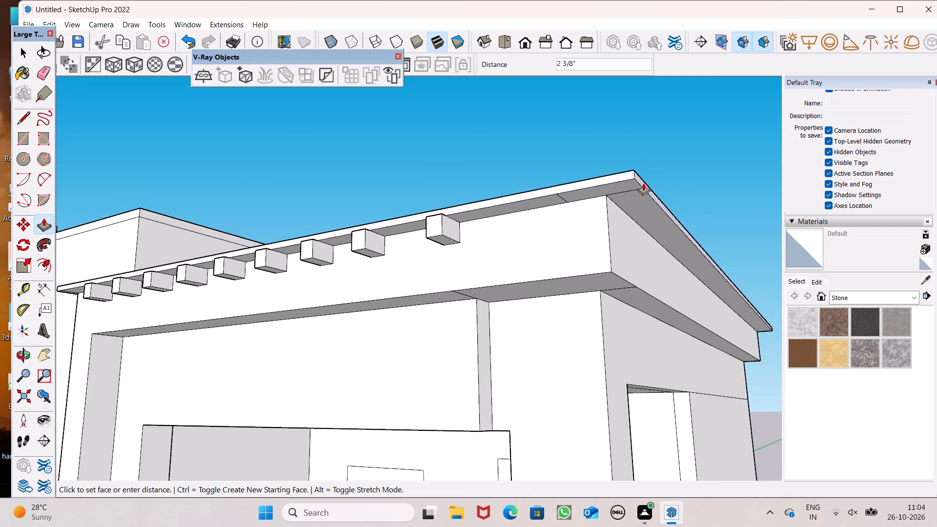
left_click_drag(643, 183, 638, 185)
Examine the roof overhang and its corner from below, from the front and in the overall view.
scroll(678, 146, "down", 5)
middle_click_drag(619, 245, 630, 186)
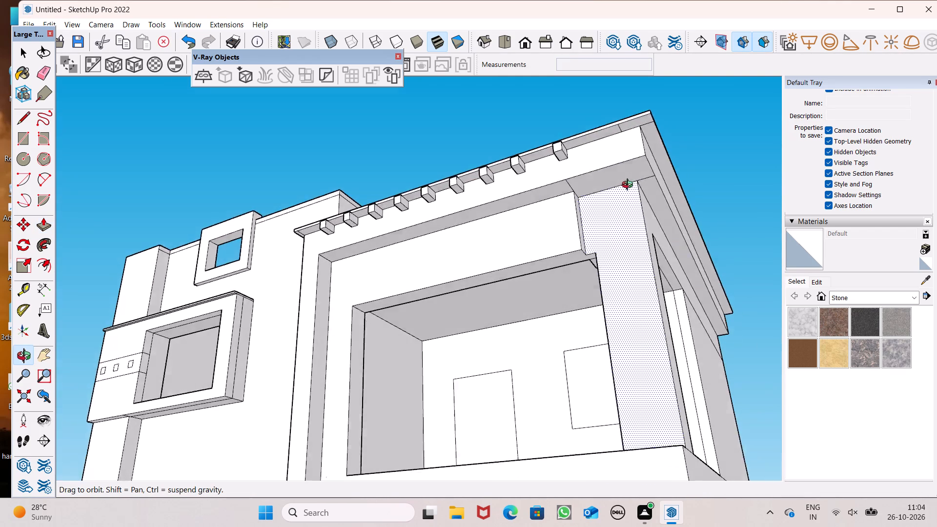
middle_click_drag(630, 186, 711, 174)
middle_click_drag(638, 294, 649, 374)
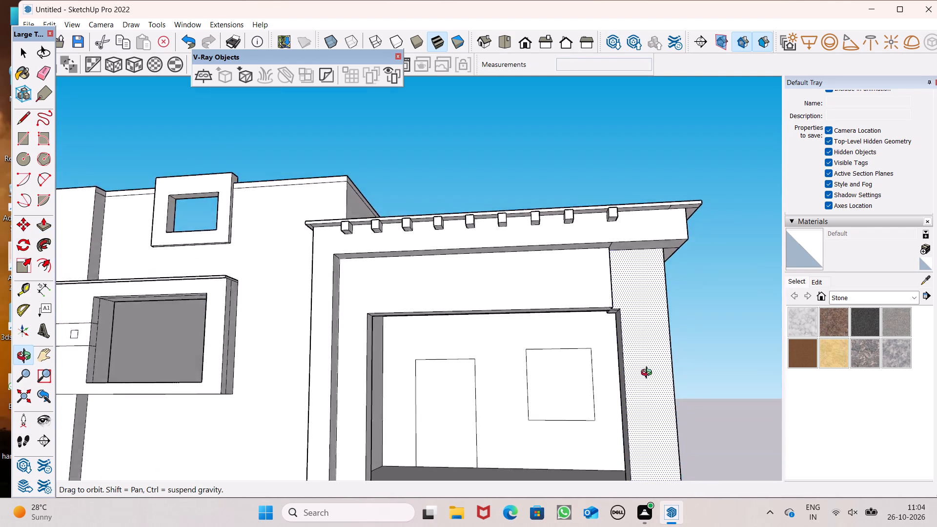
middle_click_drag(649, 374, 607, 395)
scroll(640, 384, "up", 1)
scroll(488, 264, "down", 5)
scroll(483, 180, "down", 4)
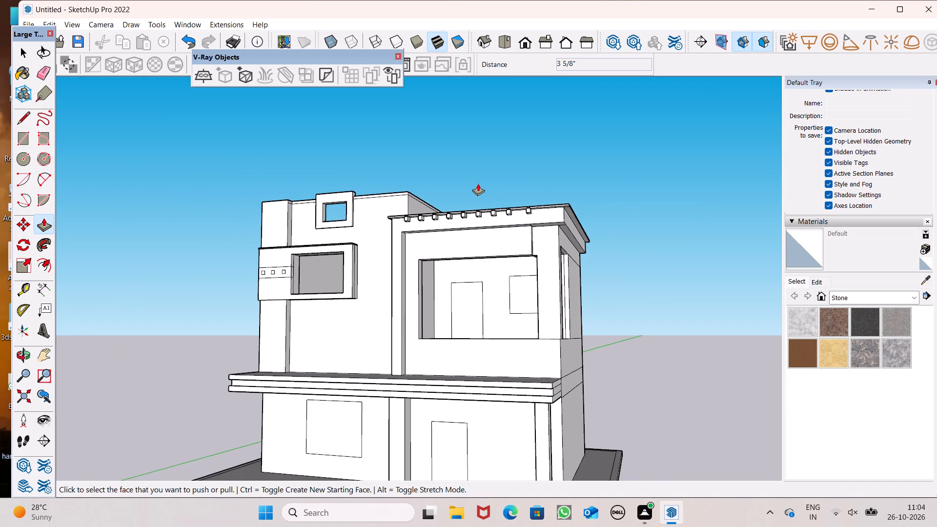
scroll(465, 280, "down", 1)
Push the door and window faces in the upper balcony's back wall inward 6" to cut through openings.
middle_click_drag(477, 310, 517, 391)
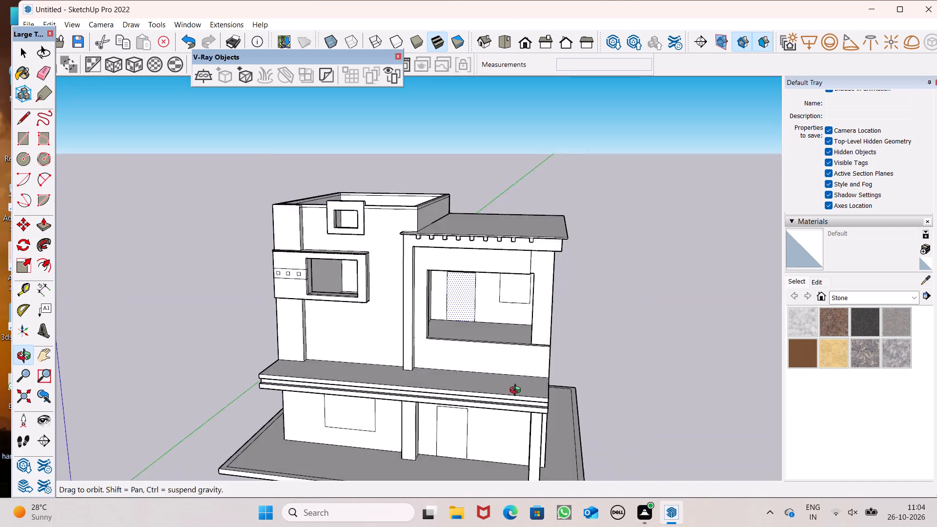
middle_click_drag(517, 391, 520, 391)
scroll(468, 326, "up", 7)
left_click_drag(437, 298, 437, 297)
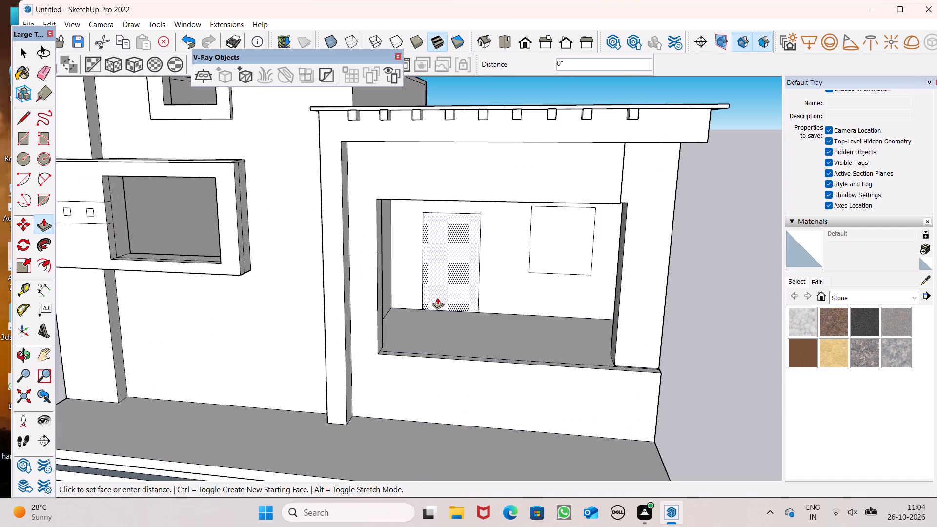
left_click_drag(437, 297, 475, 274)
left_click_drag(539, 263, 553, 249)
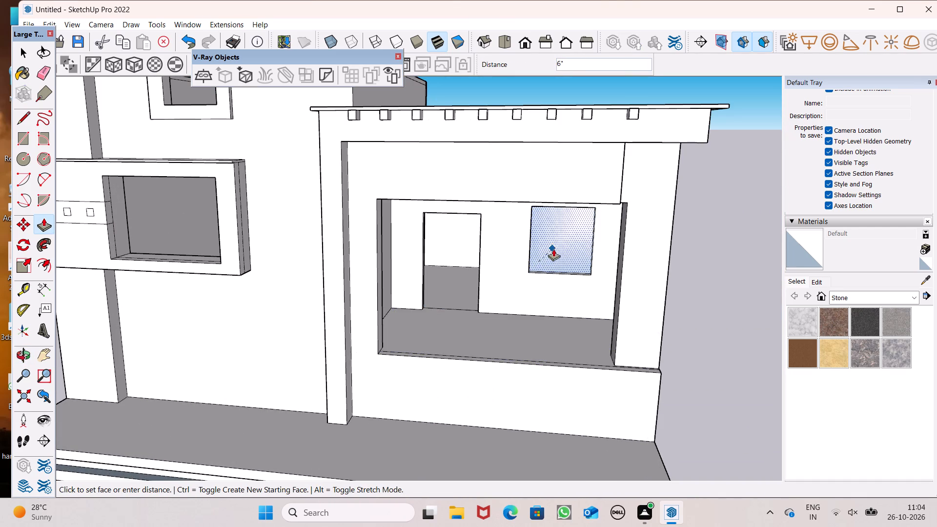
left_click_drag(553, 249, 562, 247)
Push the ground-floor door and window faces inward 6" to cut openings through the front wall.
scroll(550, 284, "down", 3)
middle_click_drag(646, 390, 638, 399)
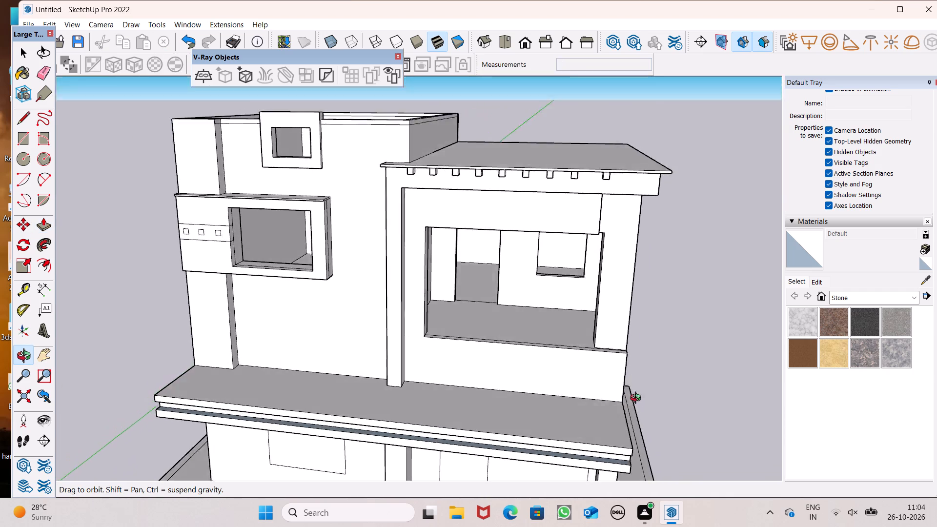
middle_click_drag(638, 399, 637, 350)
scroll(637, 350, "up", 1)
scroll(593, 287, "down", 5)
scroll(590, 232, "down", 4)
scroll(524, 394, "up", 7)
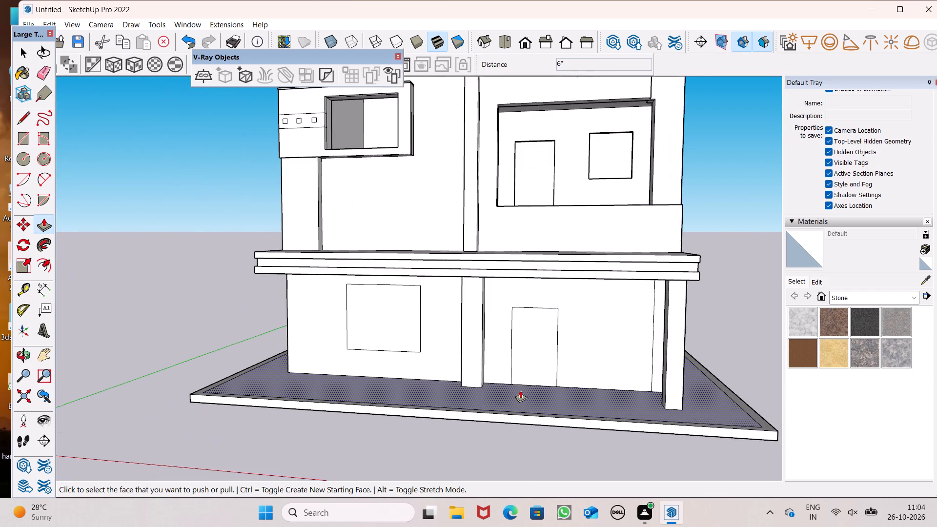
left_click_drag(518, 381, 543, 364)
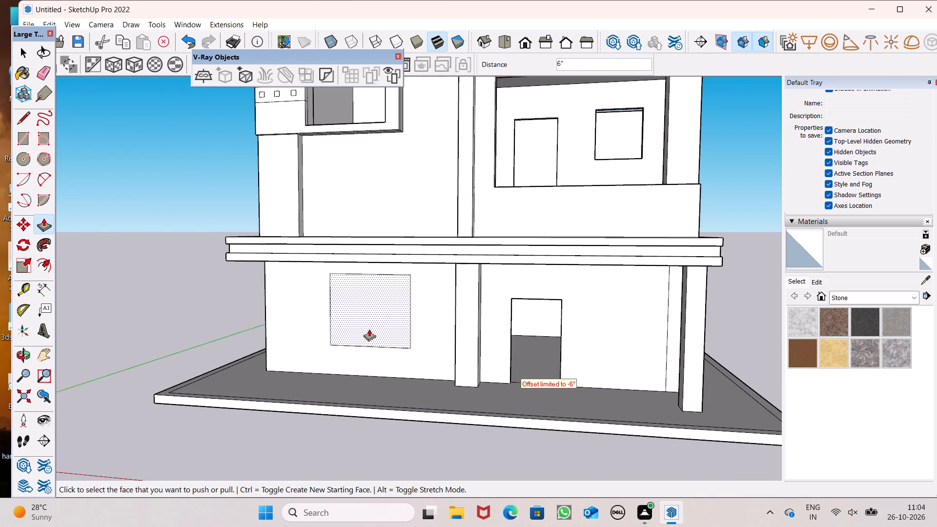
left_click_drag(343, 333, 369, 325)
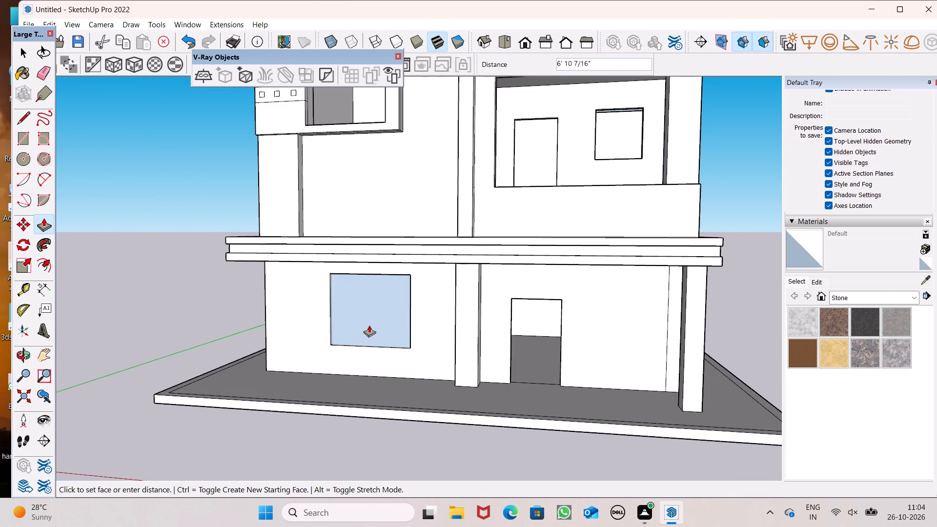
left_click_drag(369, 325, 385, 320)
Examine the new openings, the ledge and the upper facade from the front, above and the side.
scroll(390, 329, "down", 3)
middle_click_drag(451, 365, 463, 356)
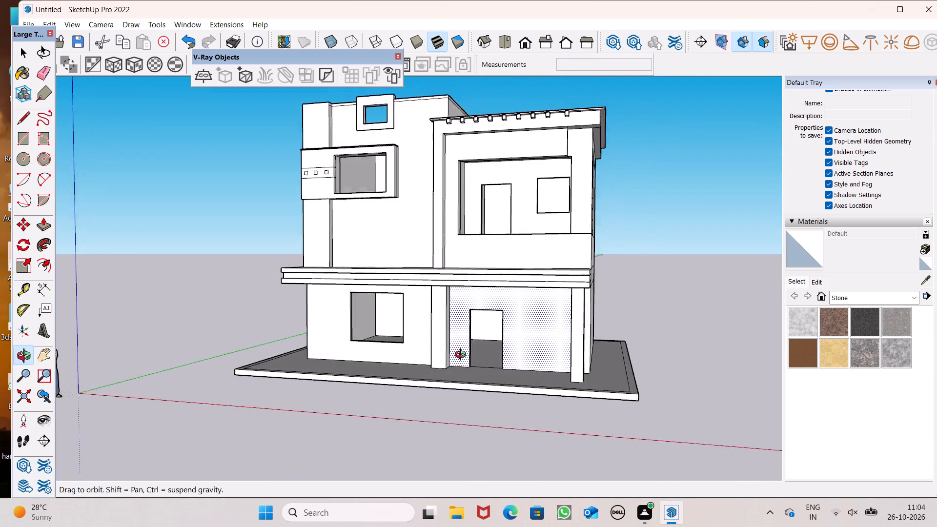
middle_click_drag(463, 356, 517, 391)
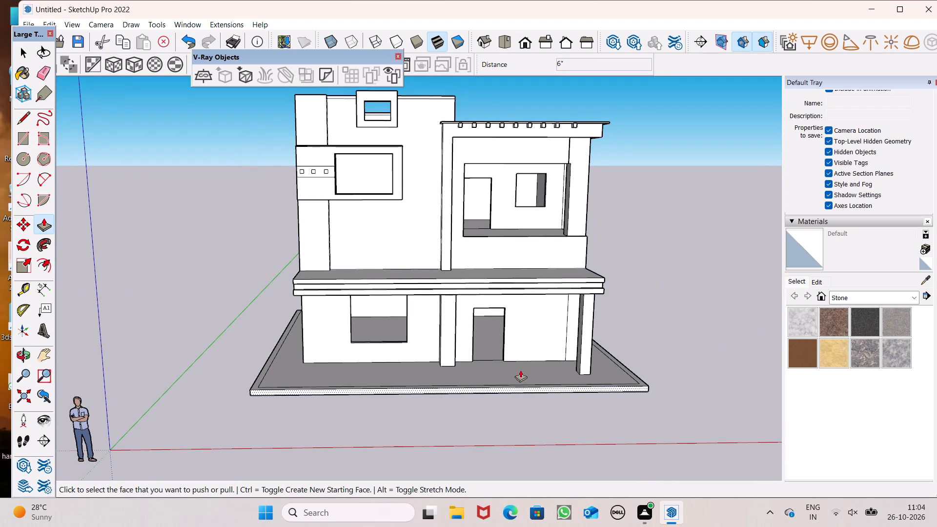
scroll(489, 336, "up", 1)
middle_click_drag(491, 336, 499, 428)
scroll(388, 245, "up", 4)
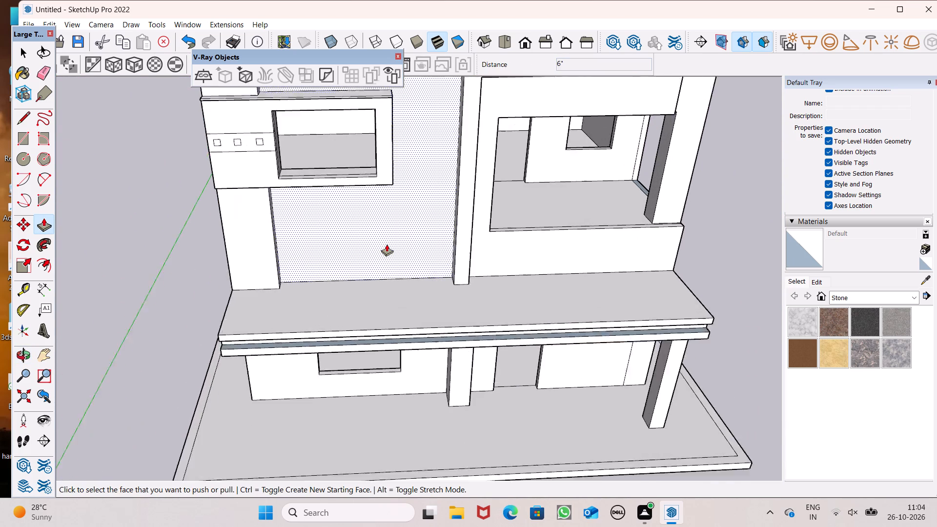
scroll(387, 244, "up", 2)
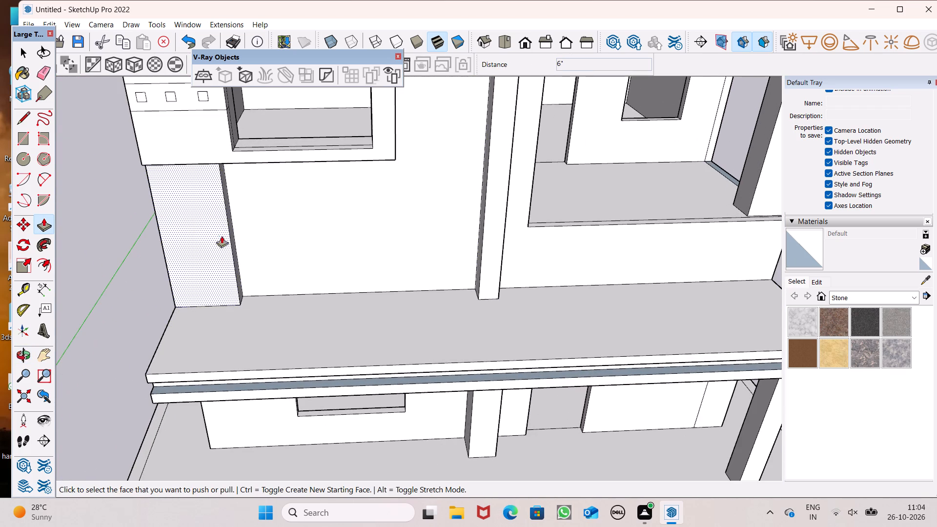
scroll(266, 259, "down", 5)
scroll(348, 287, "down", 2)
middle_click_drag(348, 291, 216, 301)
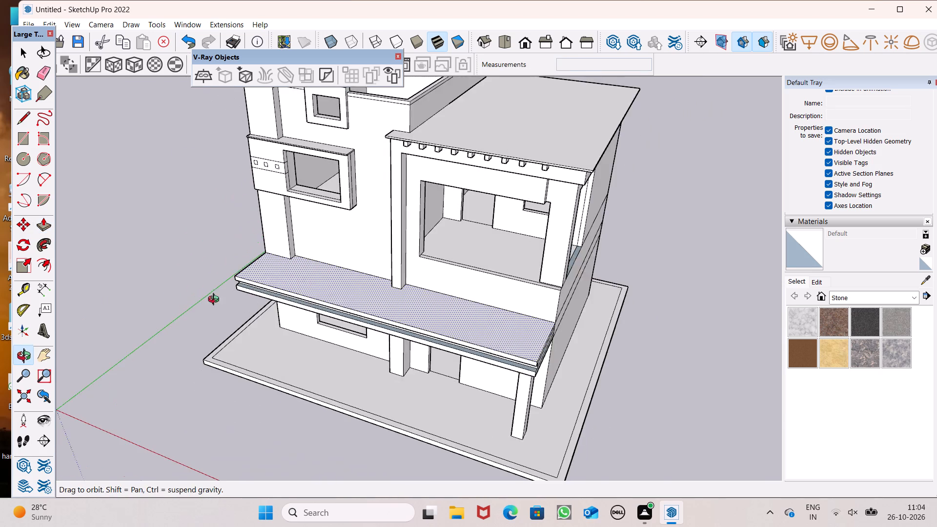
middle_click_drag(216, 301, 215, 297)
Erase the leftover vertical edge on the outer side face of the projecting first-floor window frame.
scroll(349, 162, "up", 8)
middle_click_drag(356, 207, 304, 240)
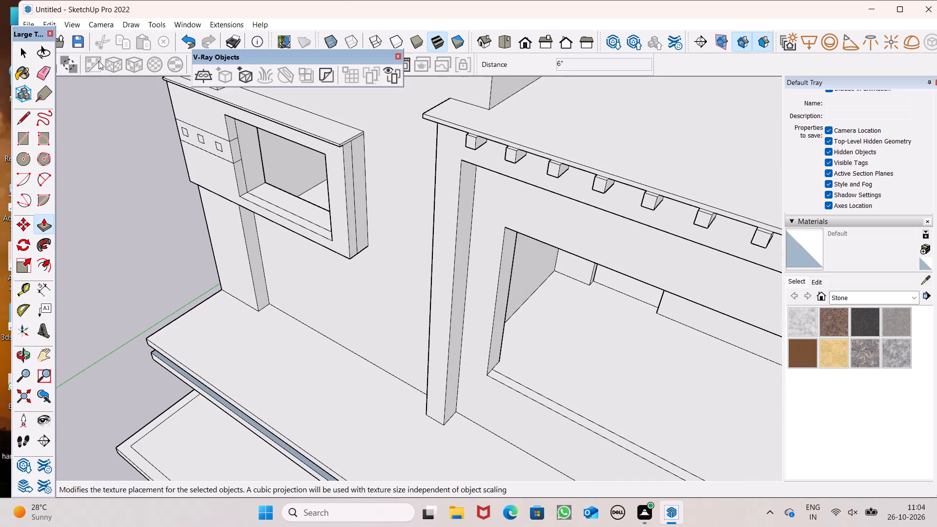
left_click(52, 72)
scroll(393, 244, "up", 2)
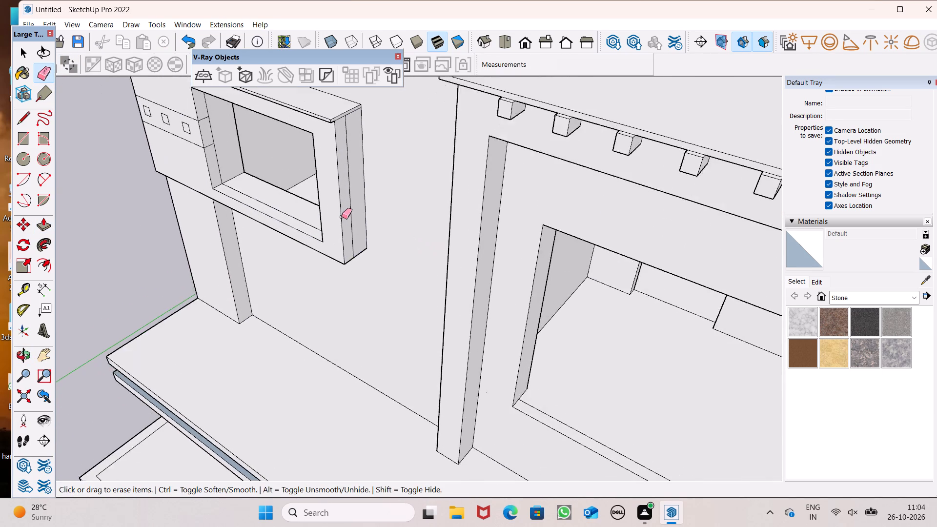
scroll(342, 217, "up", 3)
left_click(357, 214)
left_click(355, 217)
scroll(423, 280, "down", 2)
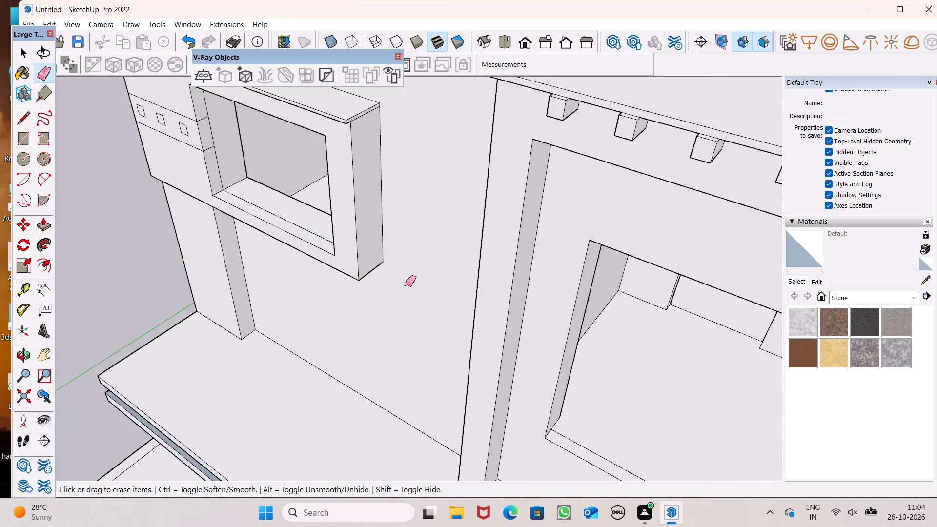
Erase the leftover seam edges on the window opening's inner side face beside the three small squares.
middle_click_drag(406, 284, 488, 296)
scroll(473, 273, "down", 4)
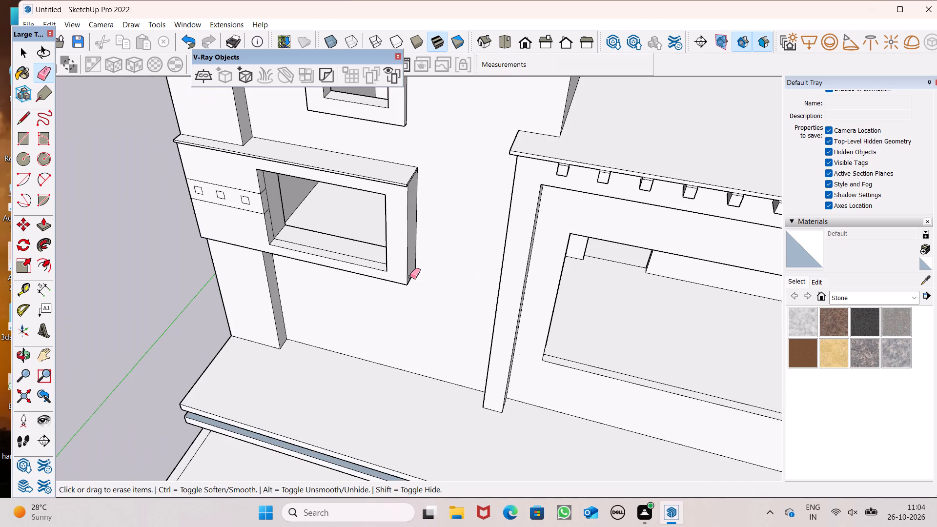
scroll(507, 283, "down", 4)
scroll(380, 260, "up", 2)
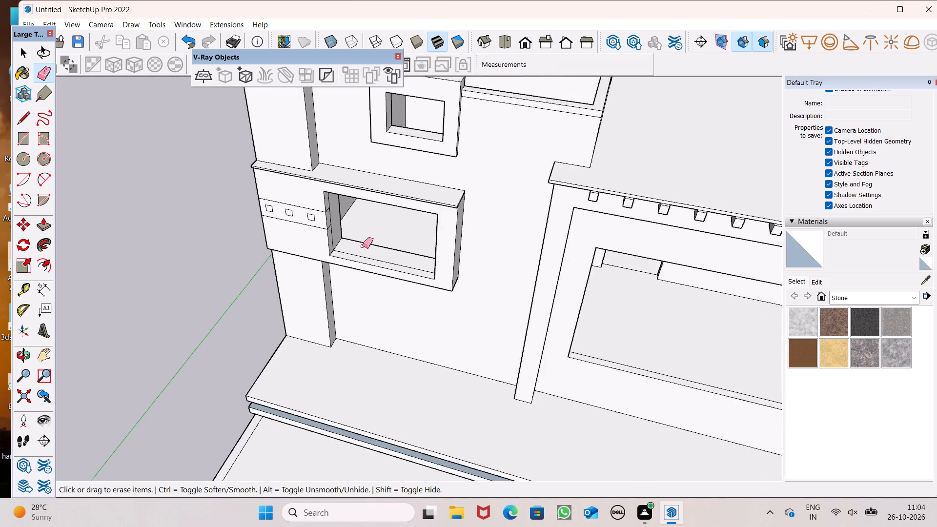
scroll(363, 246, "up", 4)
scroll(323, 206, "up", 7)
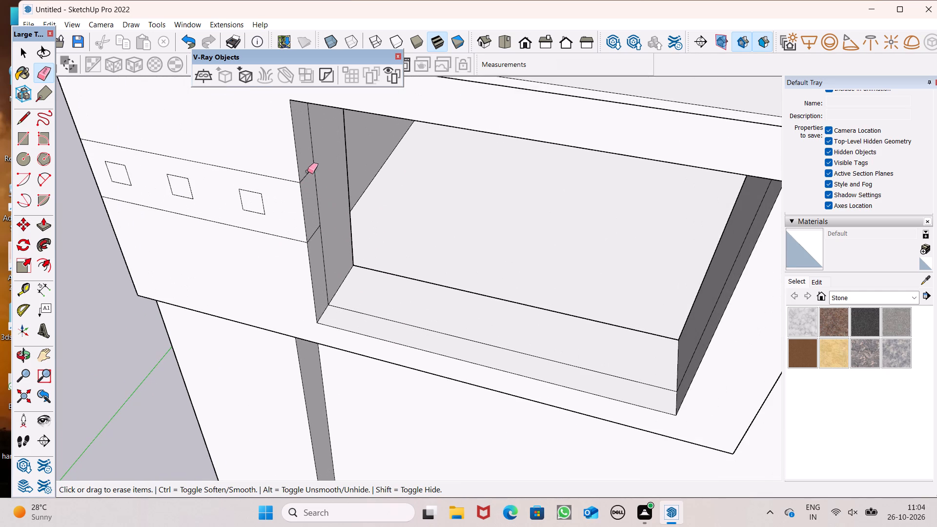
left_click(309, 168)
left_click_drag(312, 171, 319, 191)
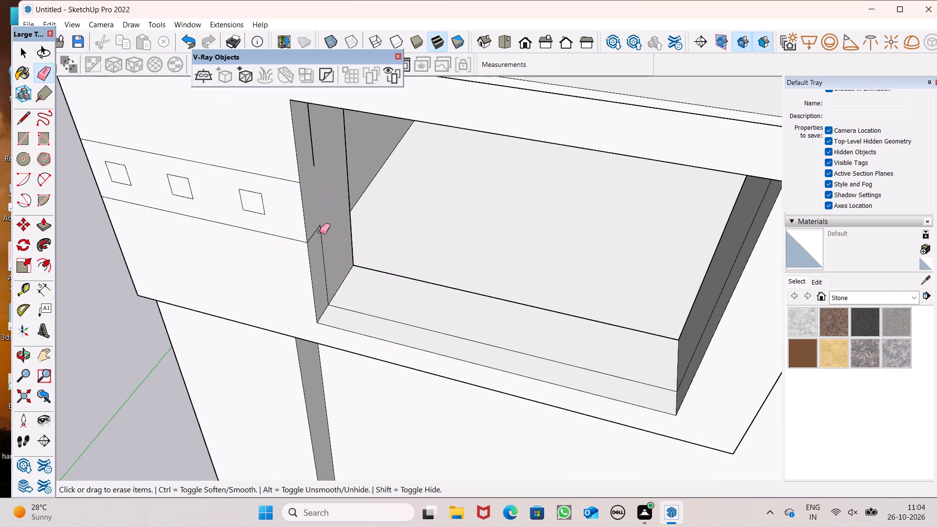
left_click_drag(319, 230, 316, 223)
left_click_drag(316, 218, 326, 236)
left_click(311, 164)
left_click_drag(321, 165, 313, 159)
Erase the leftover seam edges on the opposite inner side face and on the sill of the same window opening.
middle_click_drag(431, 323, 635, 351)
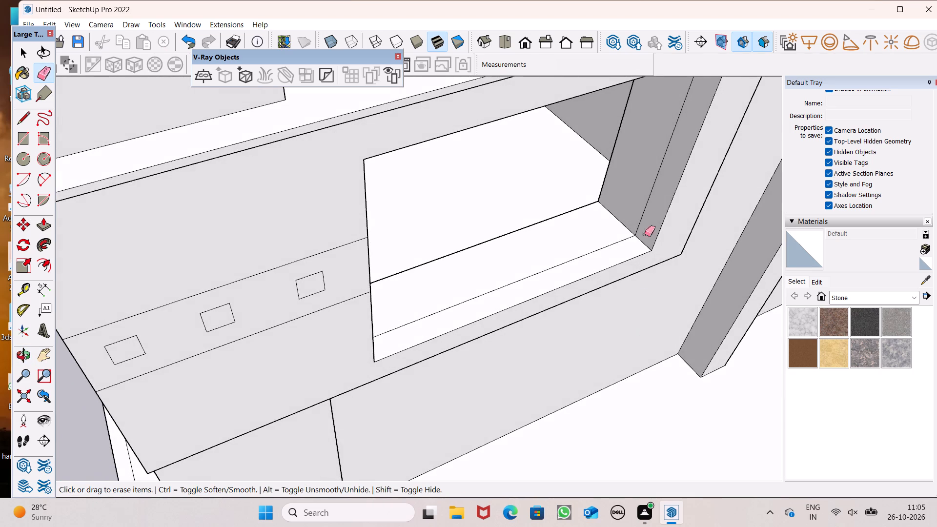
double_click(648, 208)
left_click(645, 207)
left_click(630, 235)
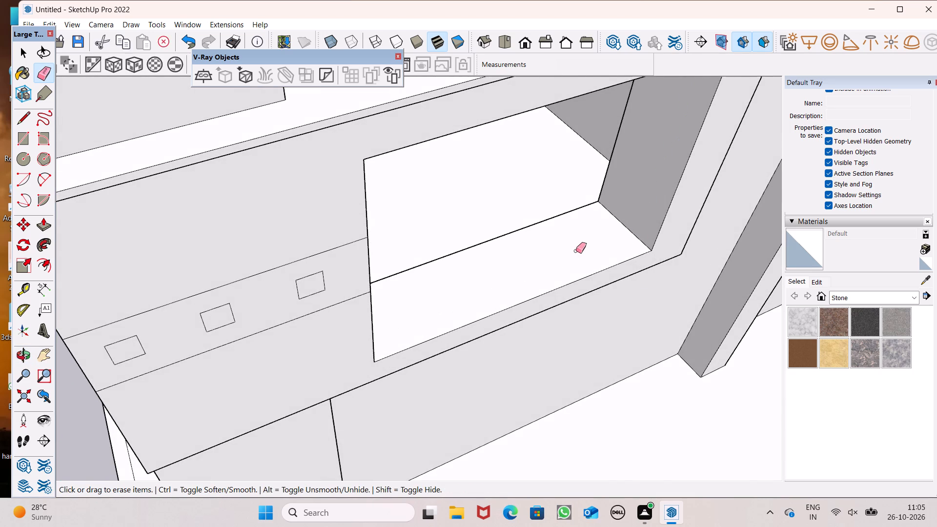
Push/Pull the window frame's outer side face outward 11 9/16" toward the balcony to lengthen the frame.
scroll(516, 266, "down", 7)
scroll(543, 295, "up", 1)
middle_click_drag(543, 296, 109, 111)
scroll(109, 113, "down", 1)
scroll(295, 156, "down", 3)
middle_click_drag(337, 221, 476, 287)
scroll(469, 282, "down", 7)
left_click(42, 230)
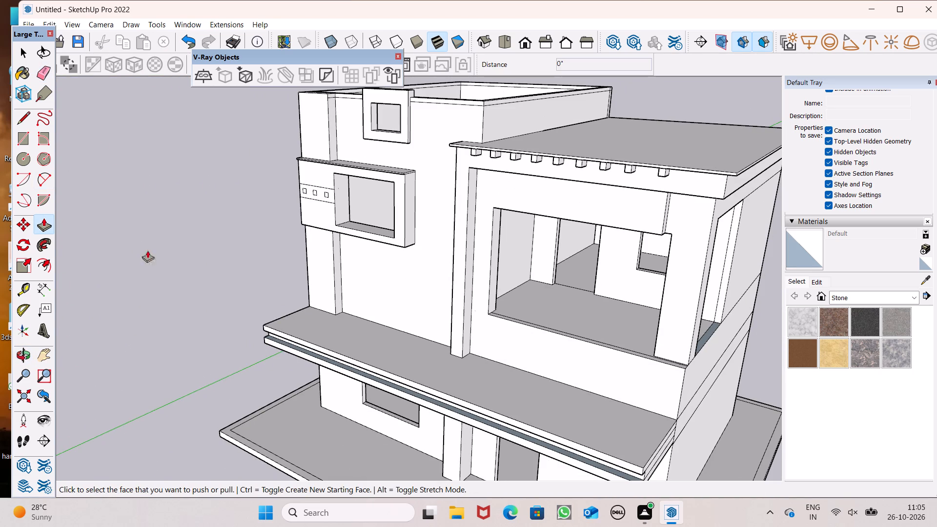
scroll(204, 267, "up", 1)
scroll(441, 281, "up", 1)
middle_click_drag(432, 288, 418, 313)
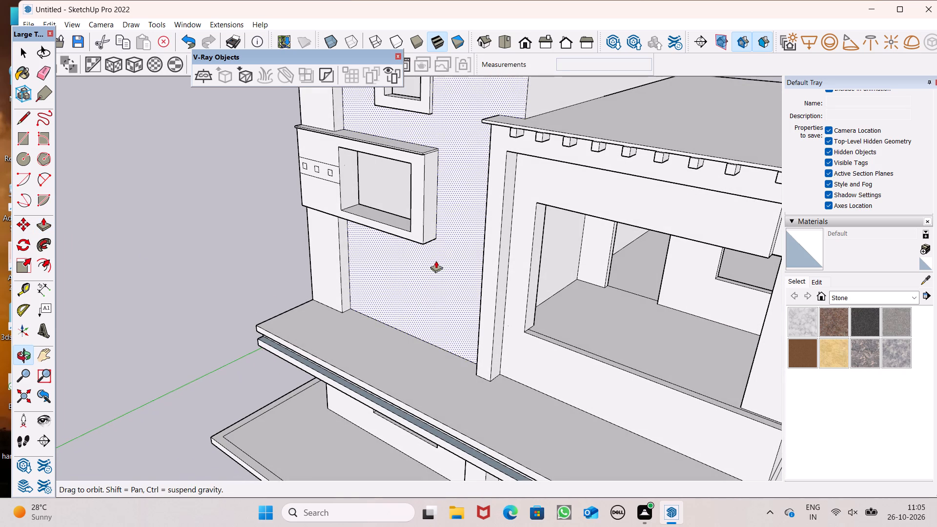
scroll(441, 245, "up", 3)
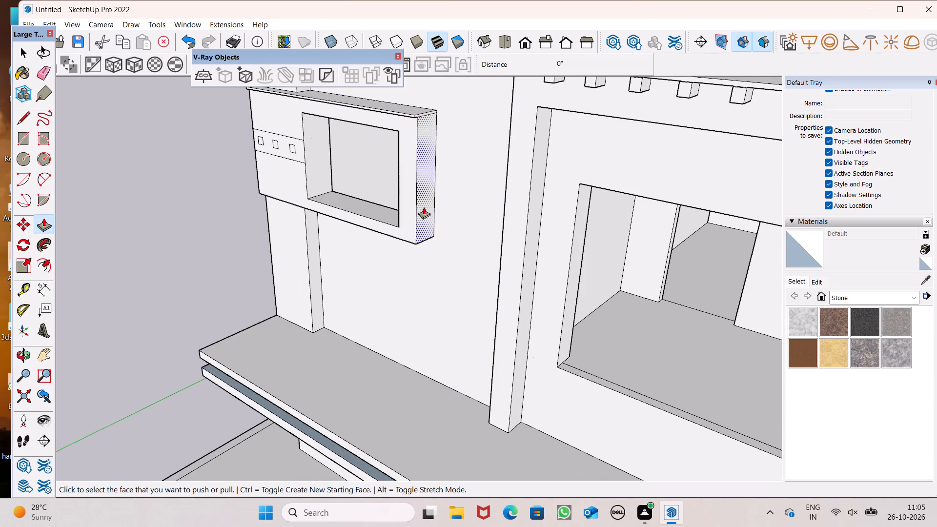
left_click_drag(424, 207, 437, 219)
Push/Pull the window opening's inner side face nearest the balcony 7 1/16" to widen the opening.
scroll(438, 224, "down", 4)
middle_click_drag(446, 254, 591, 221)
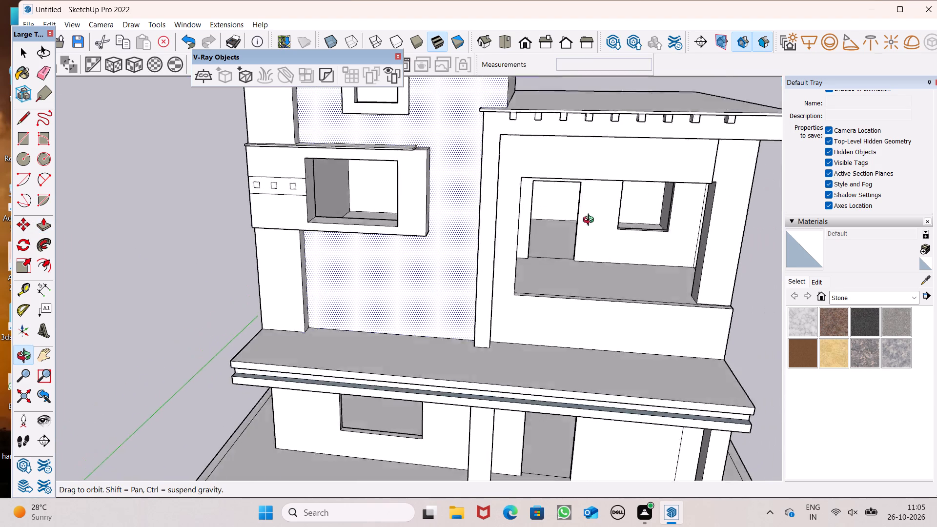
middle_click_drag(591, 221, 616, 187)
scroll(378, 200, "up", 1)
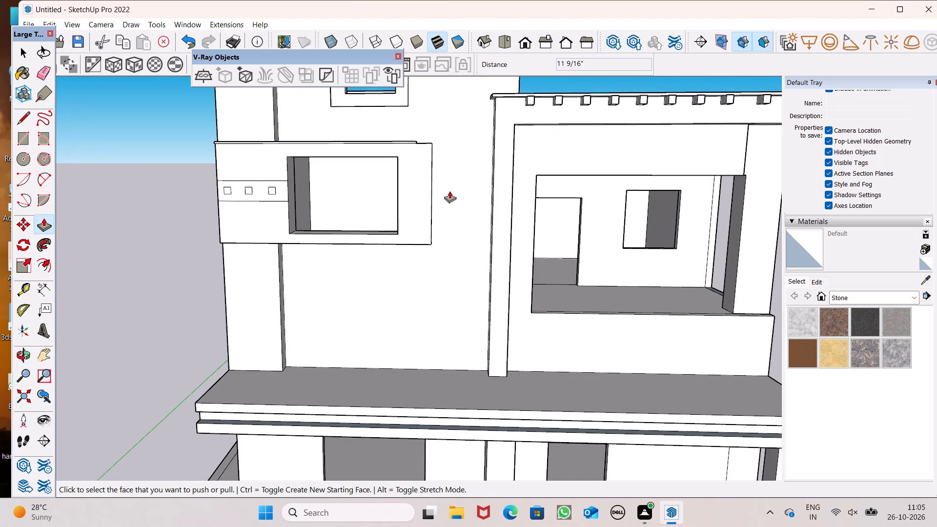
middle_click_drag(387, 236, 498, 208)
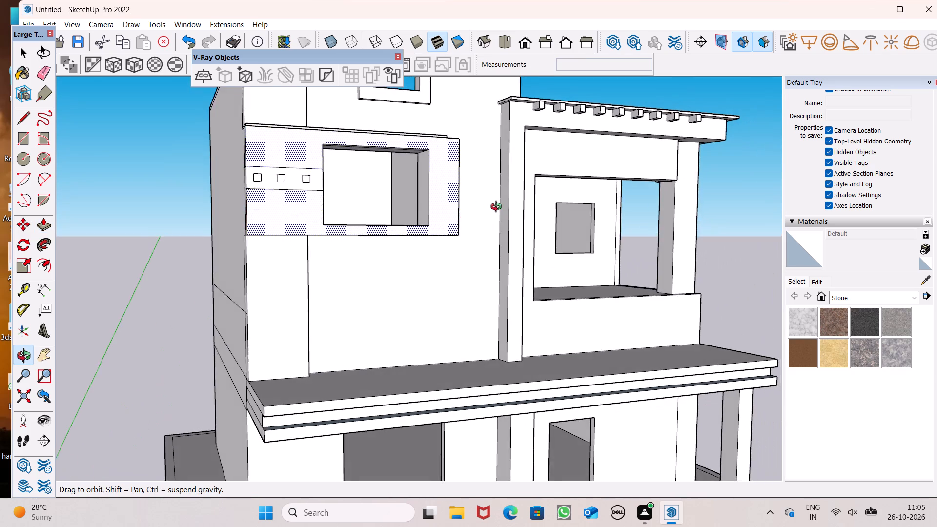
middle_click_drag(498, 208, 508, 220)
scroll(433, 182, "up", 5)
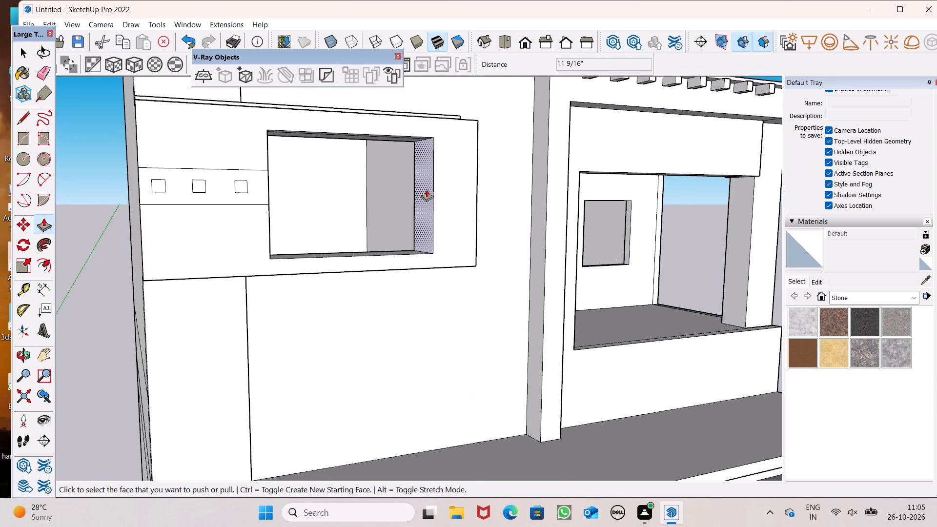
left_click_drag(427, 189, 440, 188)
Extend the end face of the thin ledge above the window frame 11 9/16", flush with the frame's side.
scroll(426, 188, "down", 3)
middle_click_drag(441, 217, 331, 286)
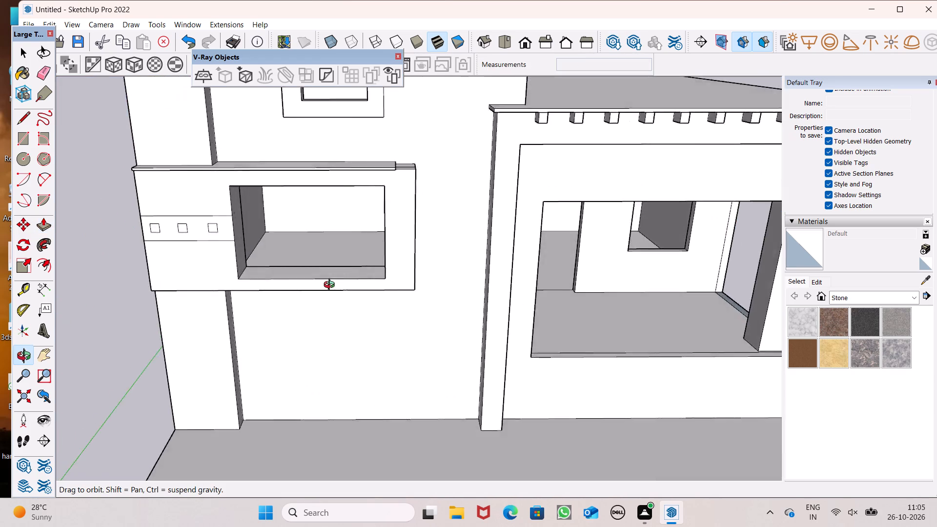
middle_click_drag(331, 286, 184, 383)
scroll(317, 222, "up", 14)
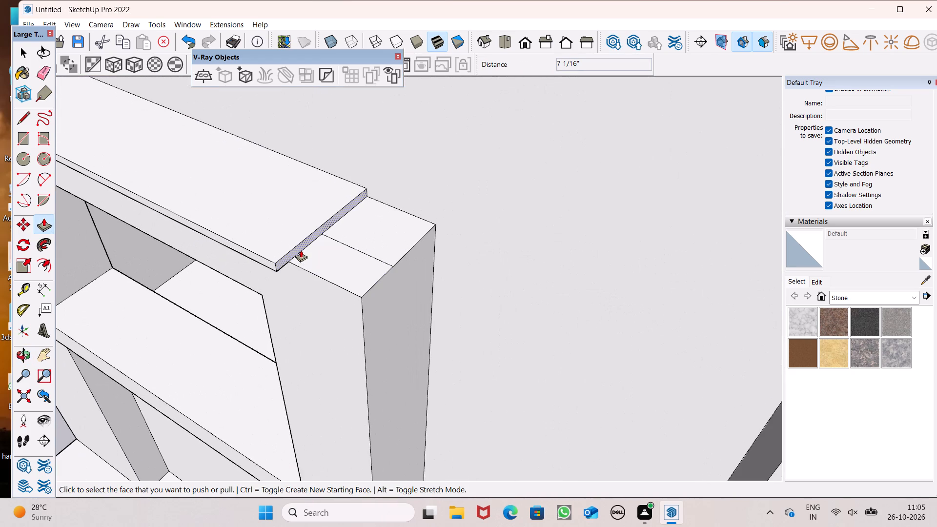
left_click_drag(290, 255, 366, 318)
scroll(287, 299, "down", 2)
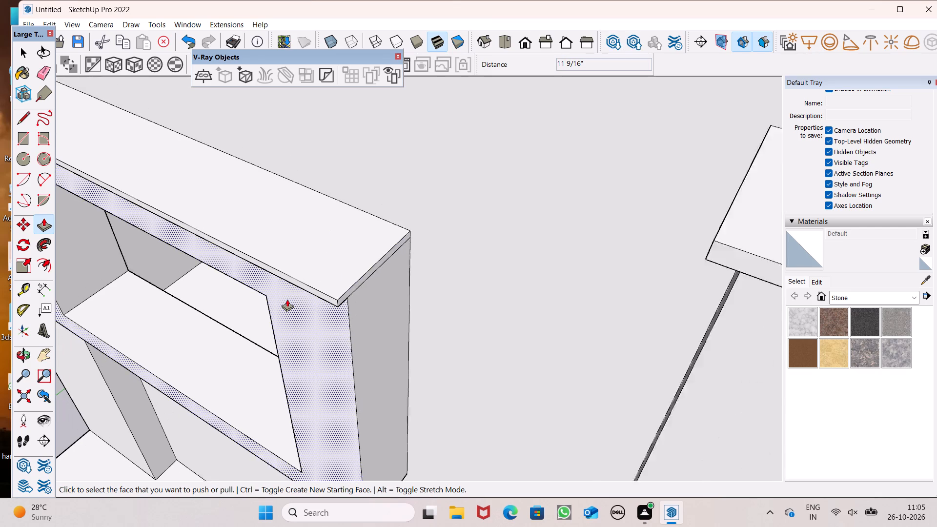
Pull the ledge's end face out a further 2 1/4" so it overhangs the window frame's side.
scroll(287, 299, "down", 2)
scroll(314, 301, "up", 6)
scroll(133, 154, "down", 1)
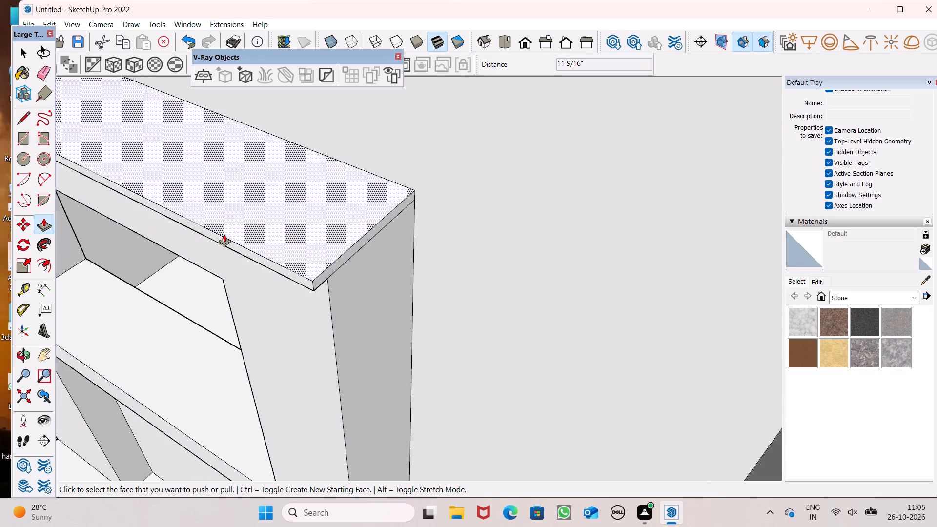
scroll(222, 234, "down", 4)
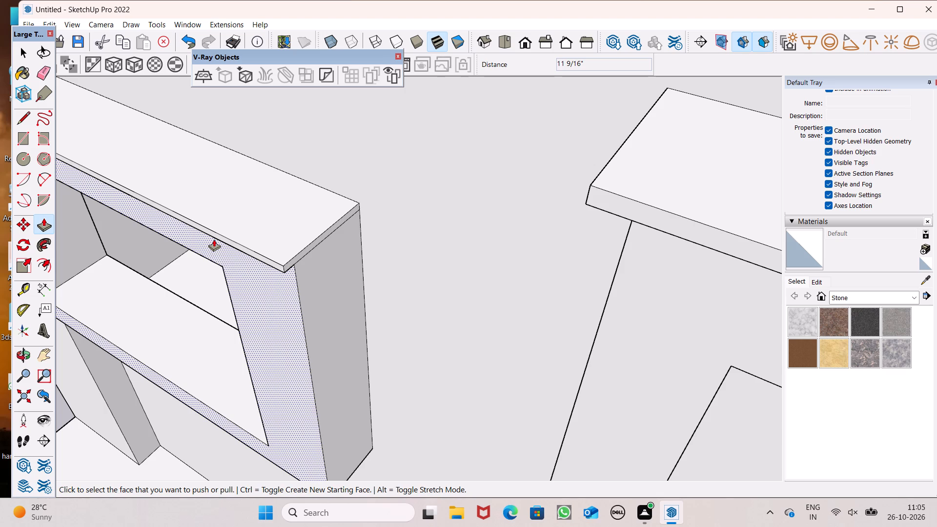
scroll(352, 227, "down", 4)
middle_click_drag(361, 274, 457, 141)
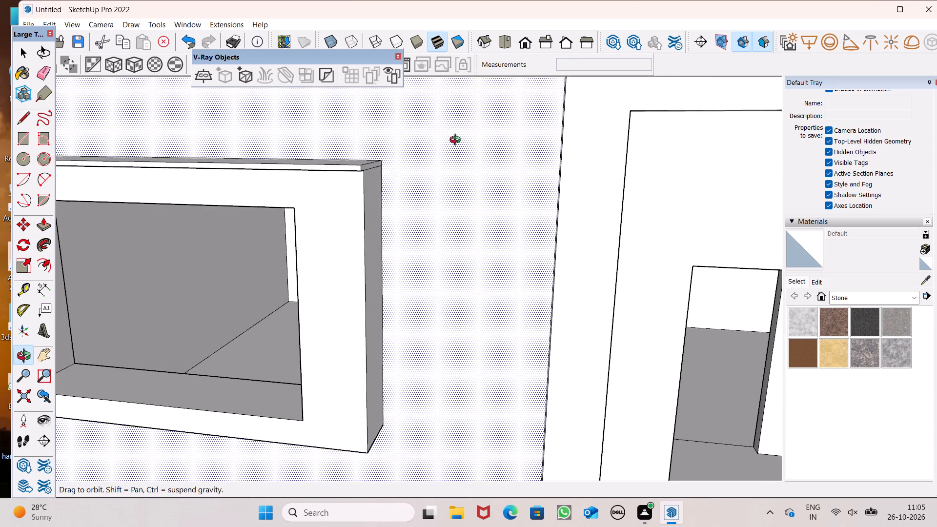
middle_click_drag(457, 141, 457, 141)
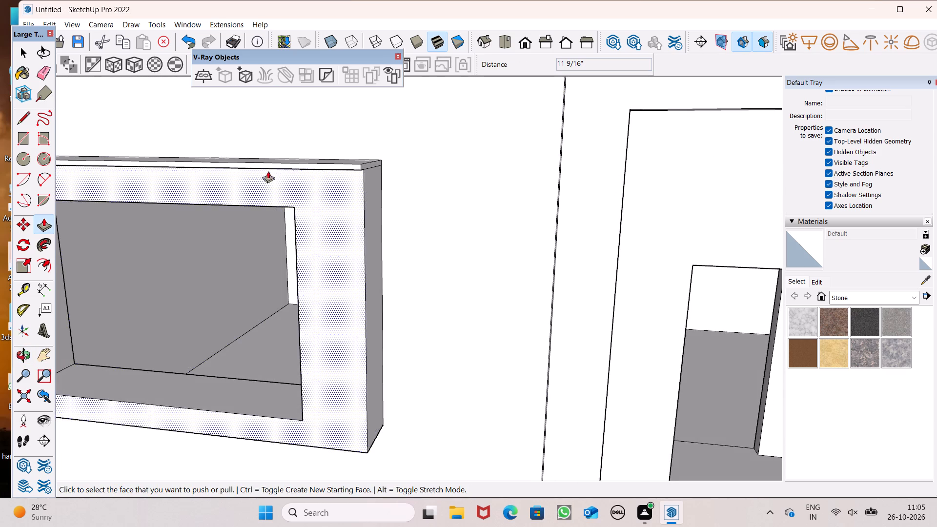
scroll(323, 154, "down", 2)
middle_click_drag(372, 186, 324, 265)
scroll(301, 250, "up", 6)
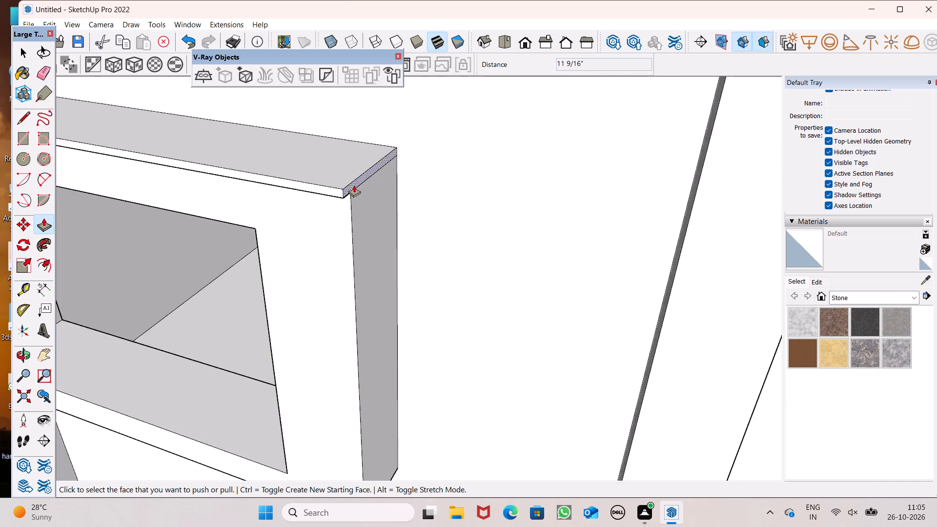
scroll(356, 180, "up", 6)
left_click_drag(358, 186, 382, 199)
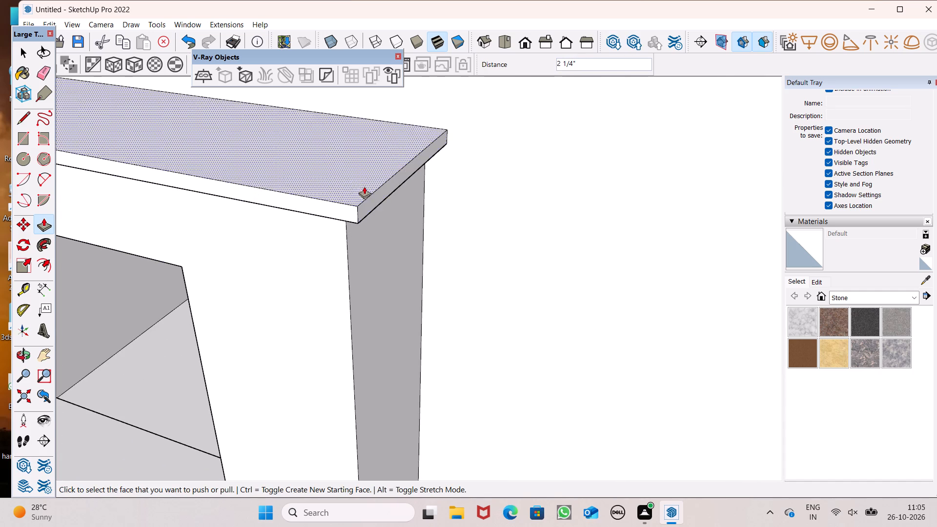
Erase the leftover edges on the underside of the ledge at its overhanging corner.
scroll(347, 175, "down", 5)
middle_click_drag(319, 261, 411, 153)
scroll(411, 153, "up", 1)
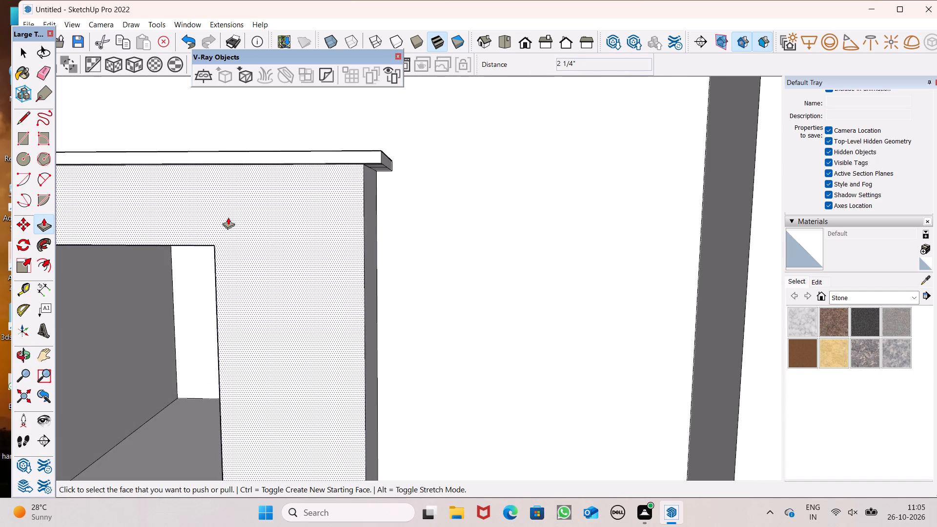
scroll(295, 237, "down", 4)
middle_click_drag(303, 244, 394, 119)
middle_click_drag(403, 214, 385, 175)
scroll(403, 214, "up", 1)
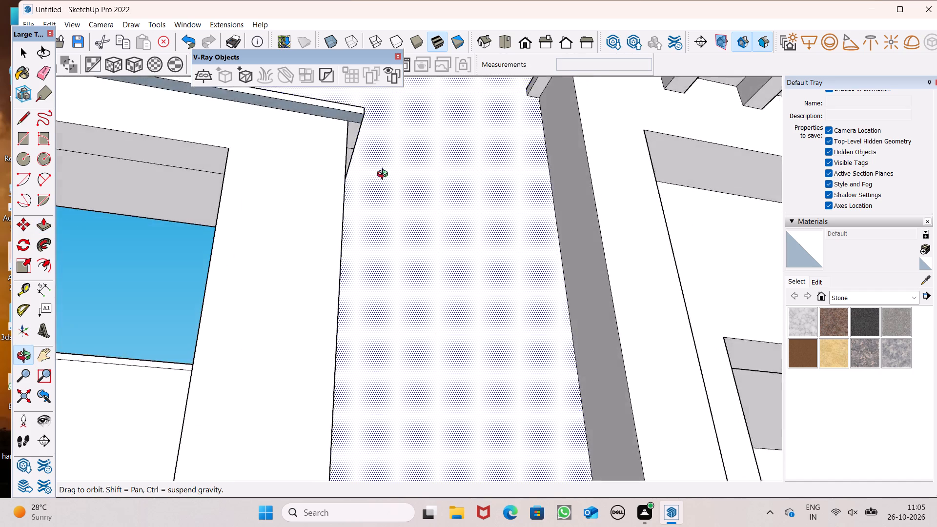
middle_click_drag(385, 175, 328, 156)
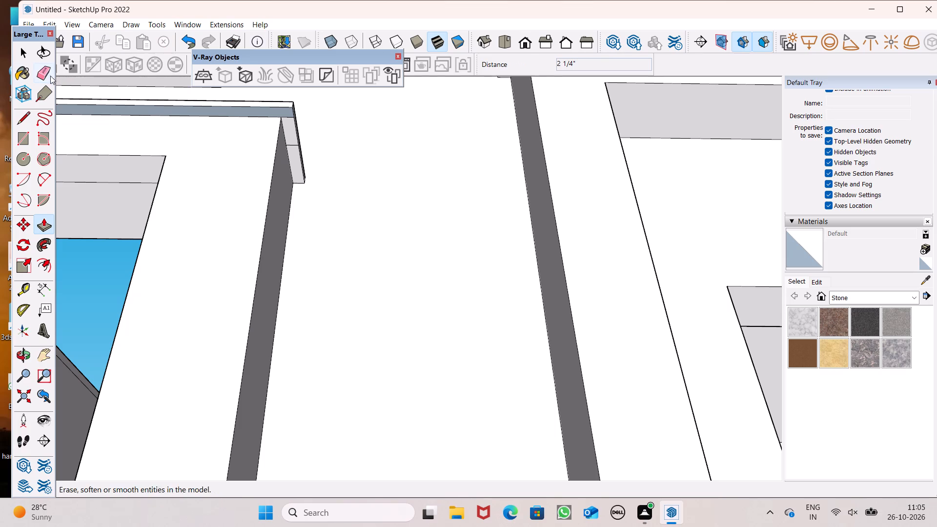
left_click(42, 71)
scroll(243, 194, "up", 6)
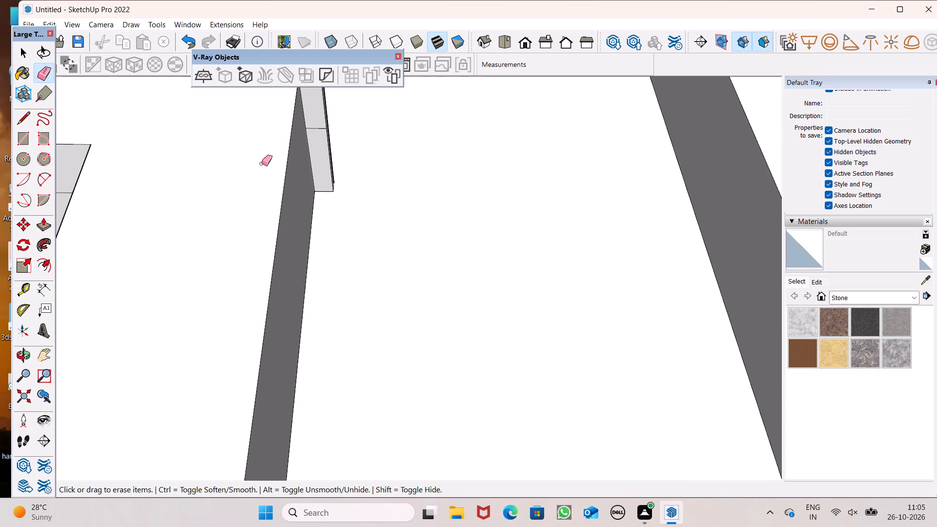
scroll(340, 210, "down", 6)
scroll(305, 105, "up", 7)
scroll(326, 198, "up", 3)
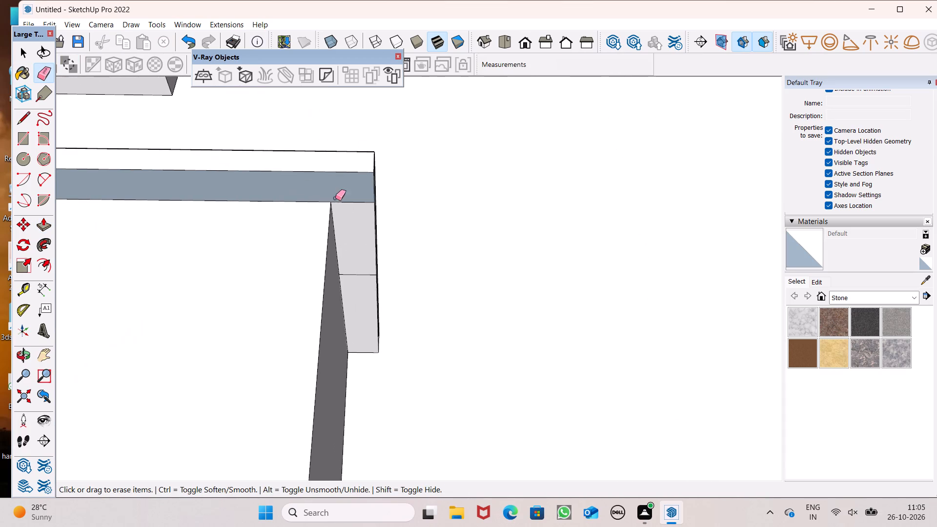
left_click_drag(349, 200, 352, 204)
left_click_drag(358, 249, 363, 289)
Examine the widened window frame and its overhanging ledge from below, from above and in the overall facade view.
scroll(361, 239, "down", 9)
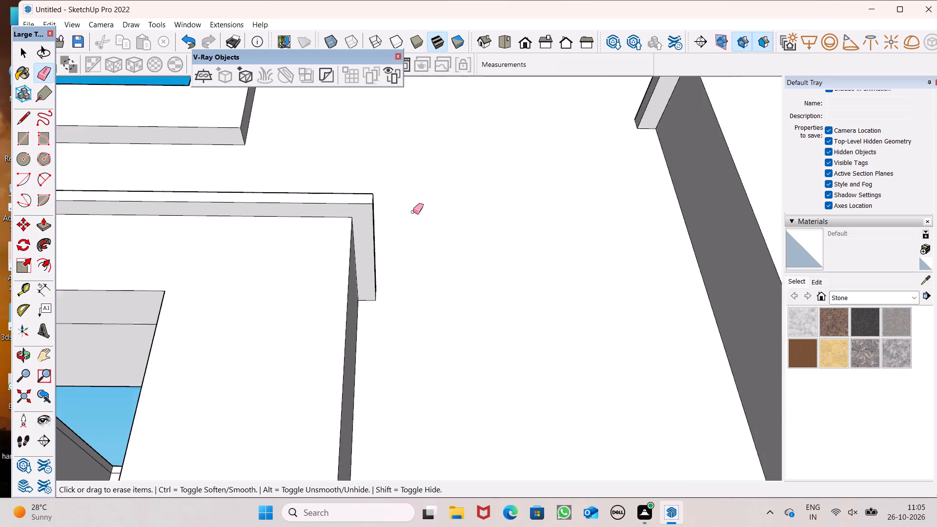
scroll(413, 212, "down", 4)
scroll(420, 226, "up", 1)
middle_click_drag(420, 226, 416, 290)
scroll(426, 226, "down", 7)
middle_click_drag(441, 260, 448, 302)
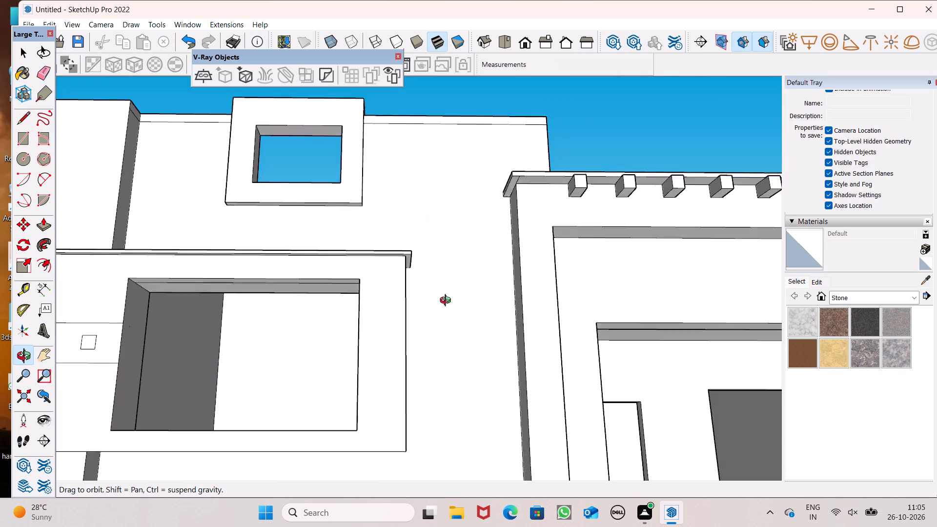
middle_click_drag(448, 302, 369, 450)
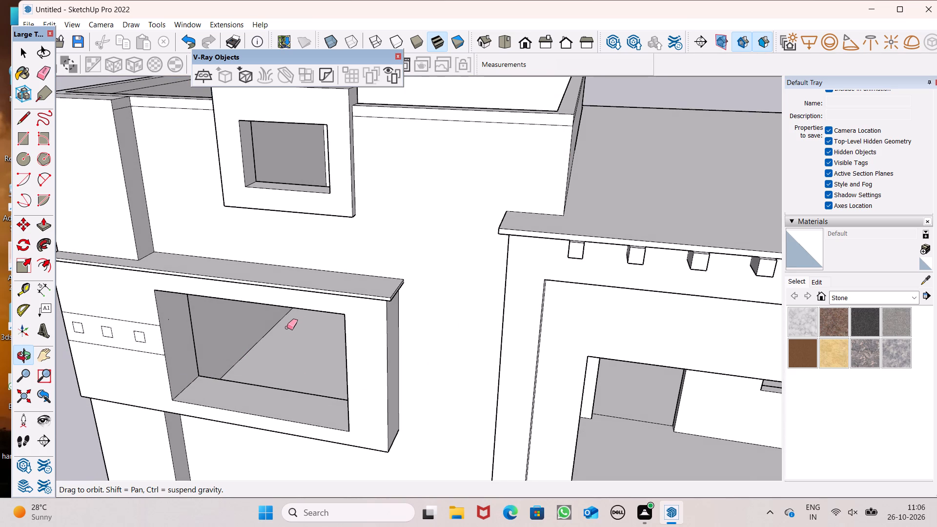
scroll(292, 325, "down", 3)
middle_click_drag(188, 372, 306, 333)
scroll(307, 308, "down", 6)
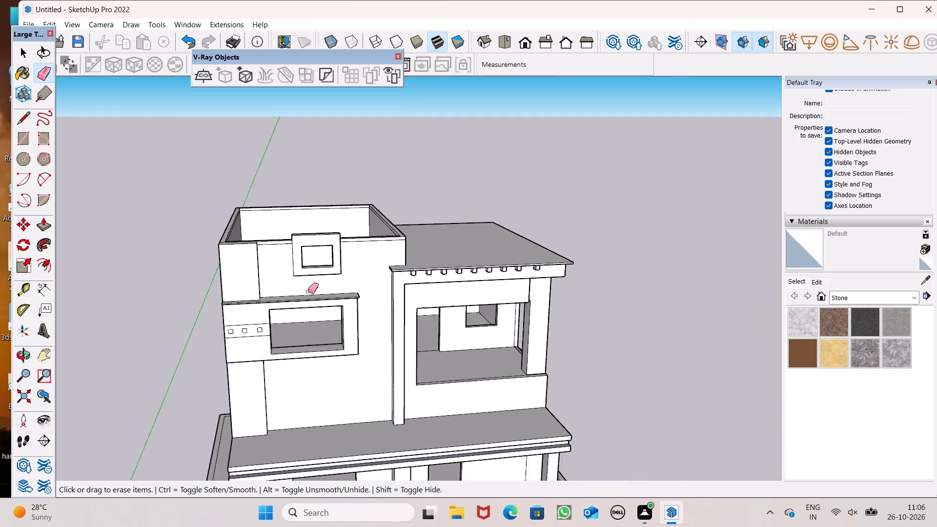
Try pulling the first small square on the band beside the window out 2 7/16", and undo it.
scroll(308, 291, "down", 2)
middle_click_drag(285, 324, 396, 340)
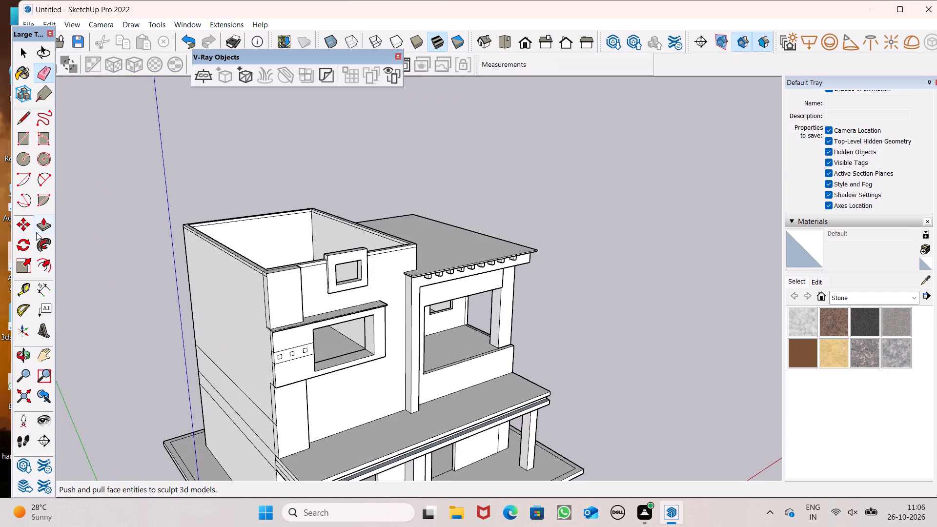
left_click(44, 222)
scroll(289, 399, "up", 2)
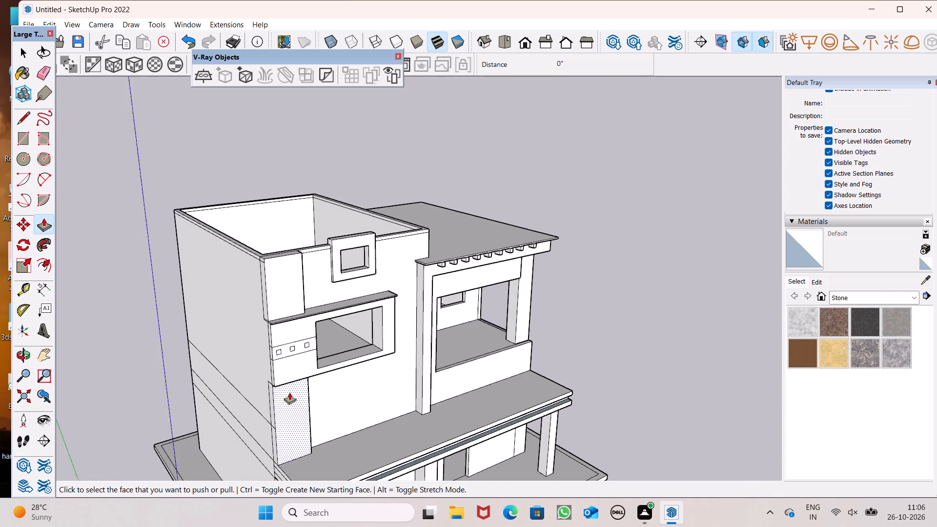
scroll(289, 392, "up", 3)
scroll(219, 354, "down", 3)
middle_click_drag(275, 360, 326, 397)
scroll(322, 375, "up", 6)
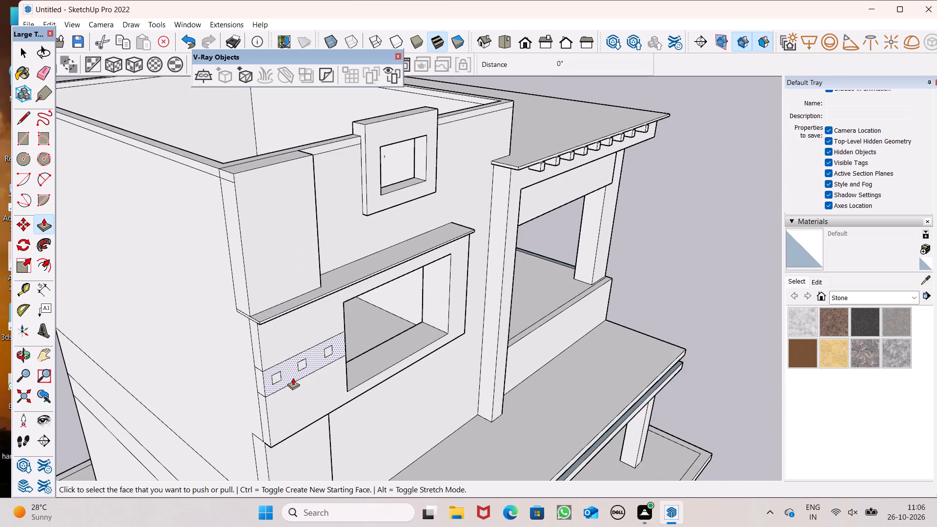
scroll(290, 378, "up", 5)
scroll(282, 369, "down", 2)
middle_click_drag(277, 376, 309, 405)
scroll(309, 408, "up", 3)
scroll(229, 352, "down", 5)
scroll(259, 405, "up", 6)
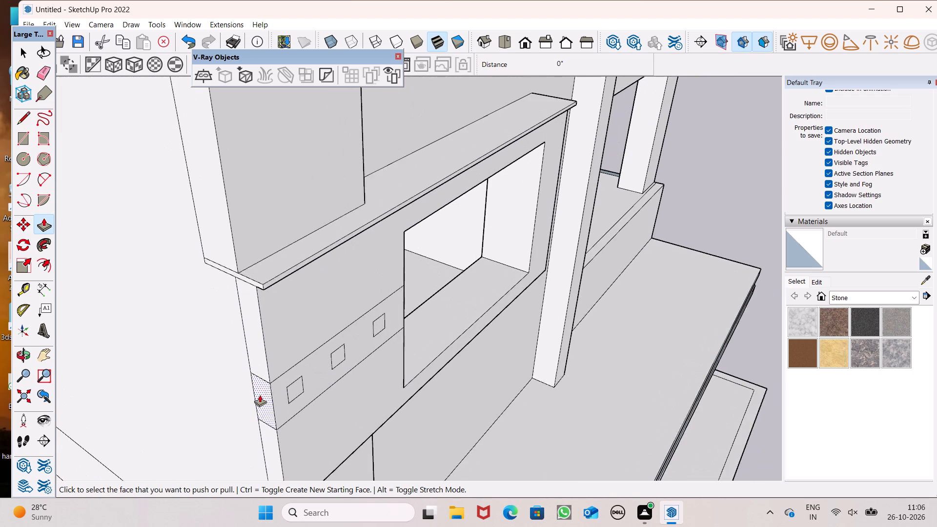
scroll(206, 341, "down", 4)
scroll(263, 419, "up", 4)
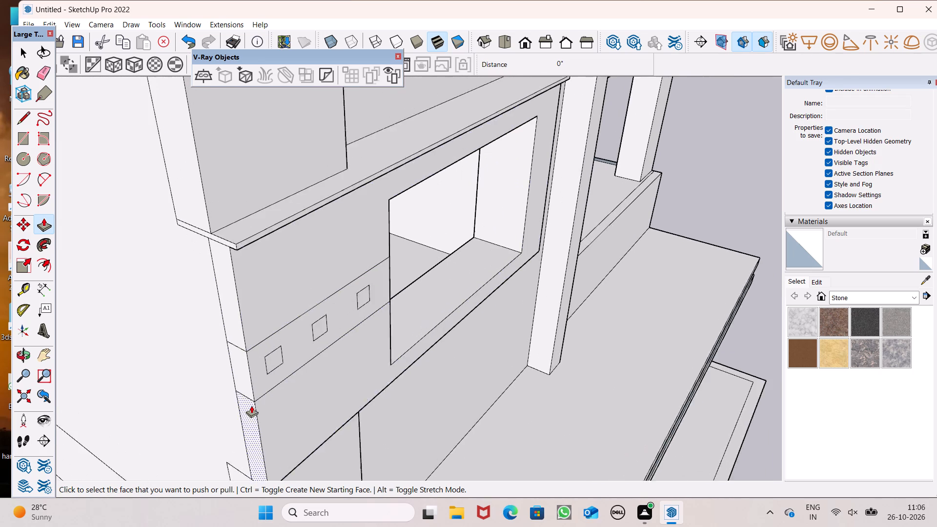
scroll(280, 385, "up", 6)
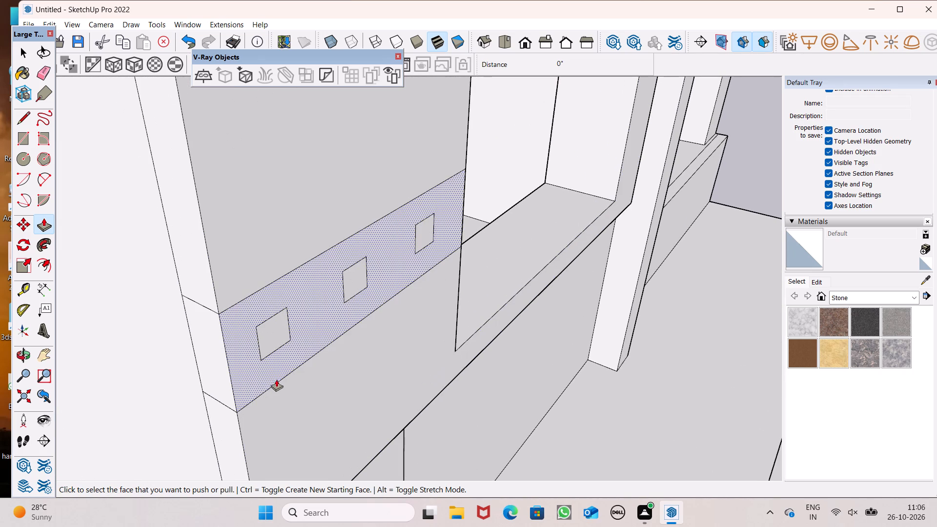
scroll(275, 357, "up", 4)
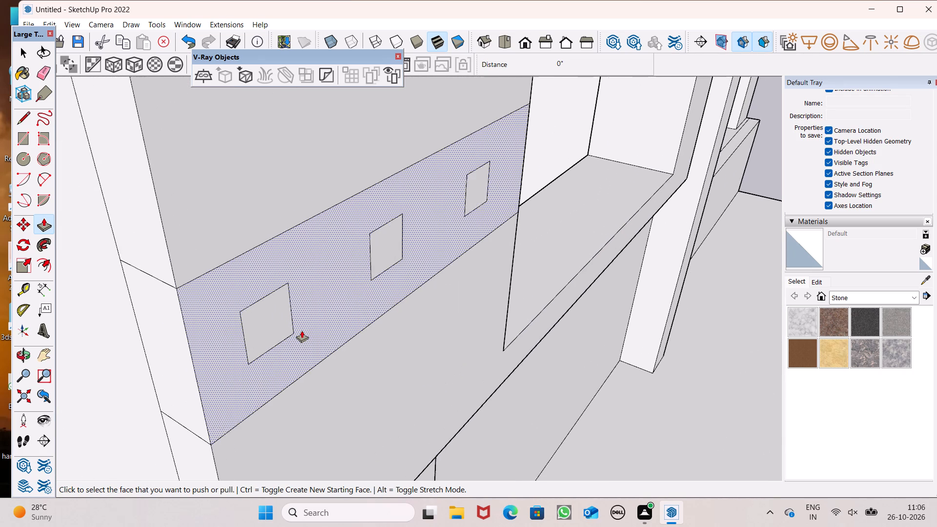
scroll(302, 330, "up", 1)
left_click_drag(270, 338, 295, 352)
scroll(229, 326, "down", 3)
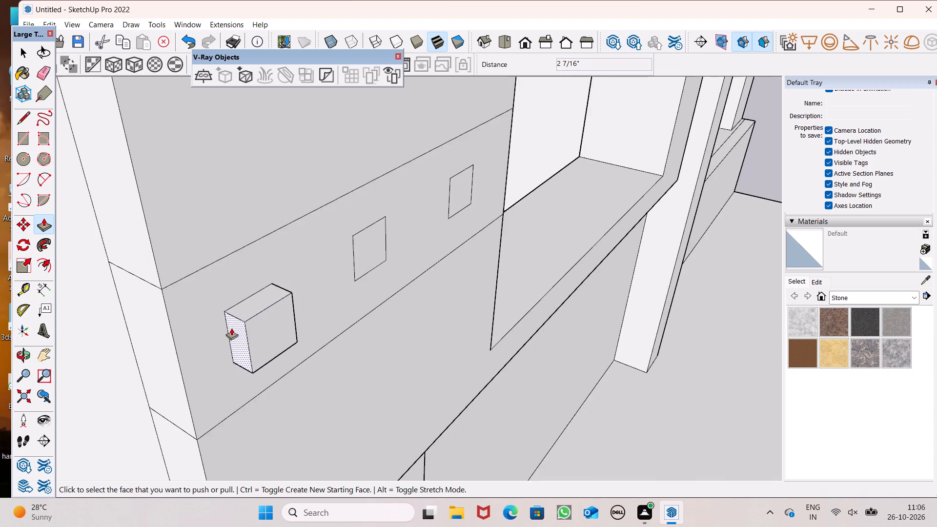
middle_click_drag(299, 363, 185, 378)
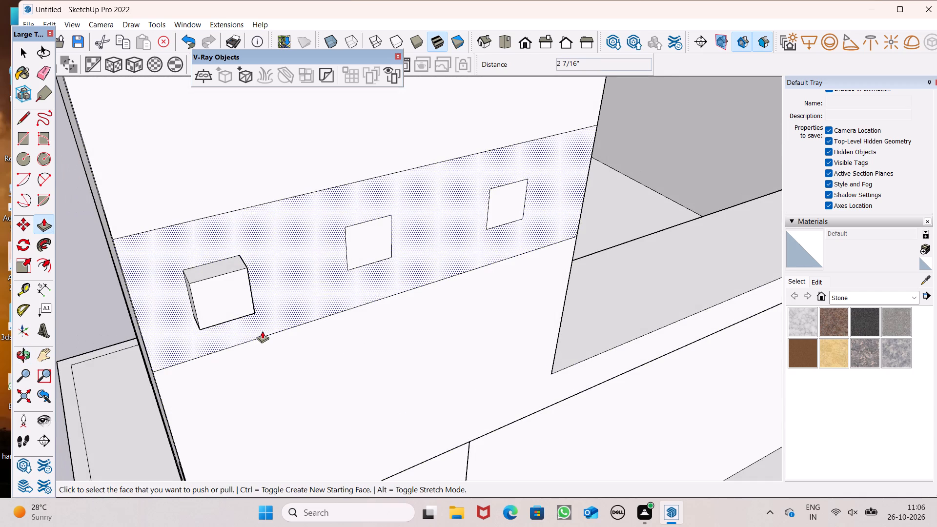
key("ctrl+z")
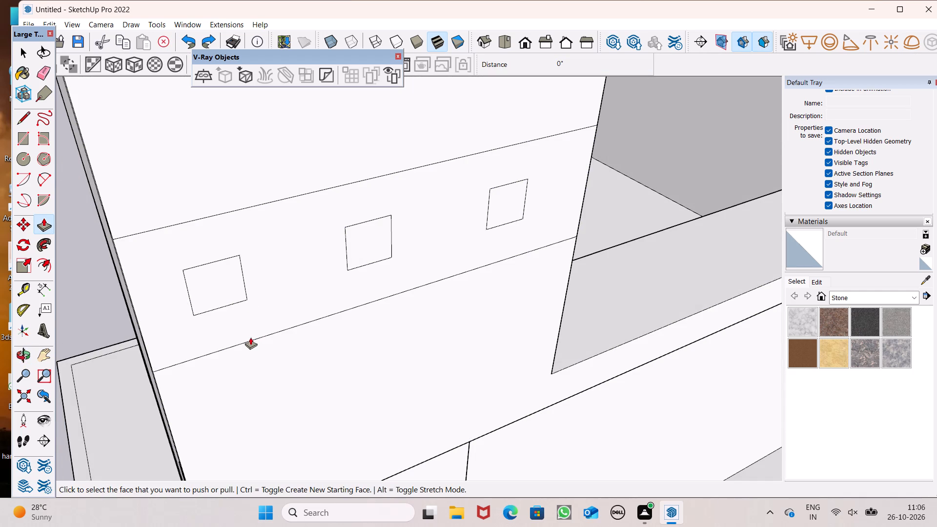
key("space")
Paint the three small squares on the band beside the window with Color M05 from the Colors collection.
scroll(236, 317, "down", 5)
scroll(237, 317, "up", 1)
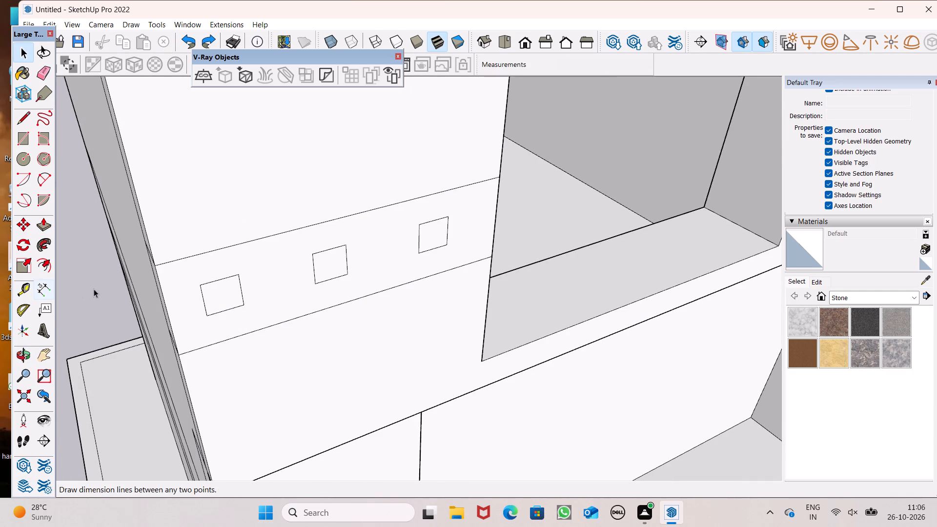
left_click(94, 289)
scroll(267, 304, "down", 1)
left_click(859, 298)
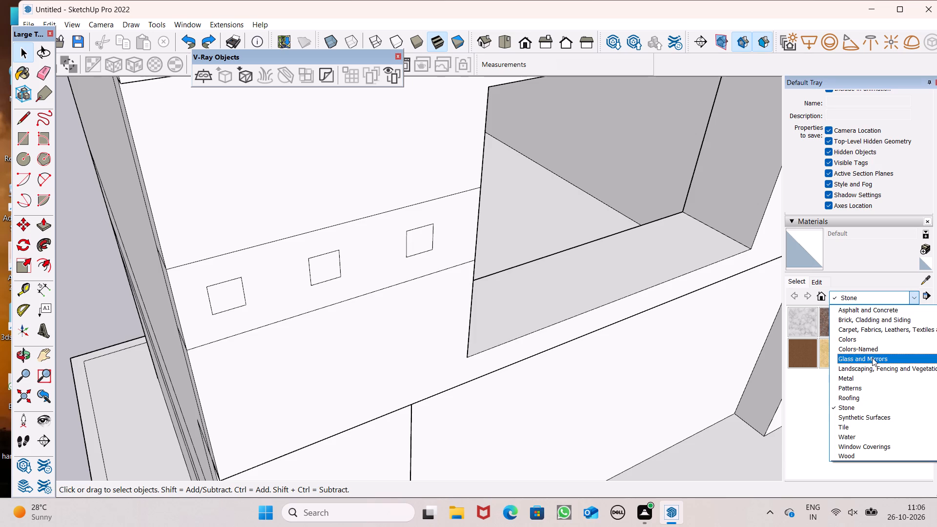
left_click(857, 343)
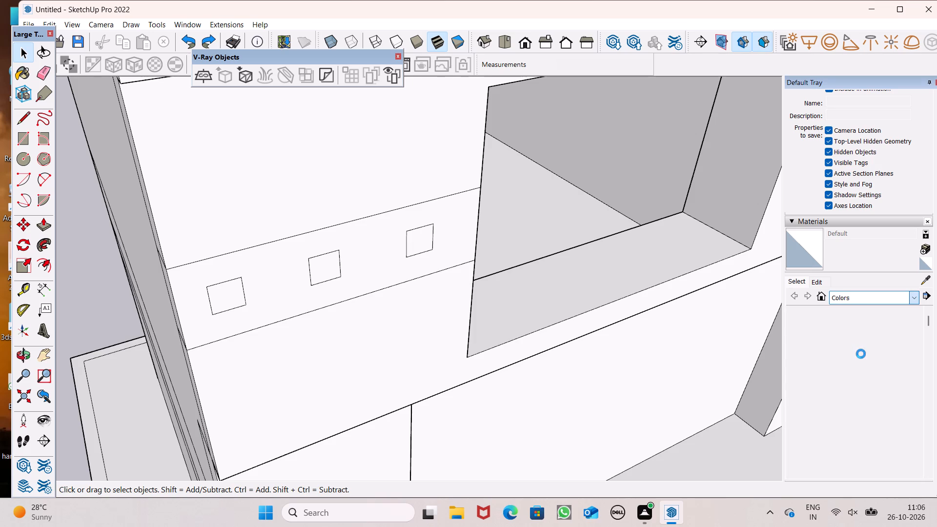
scroll(828, 370, "down", 2)
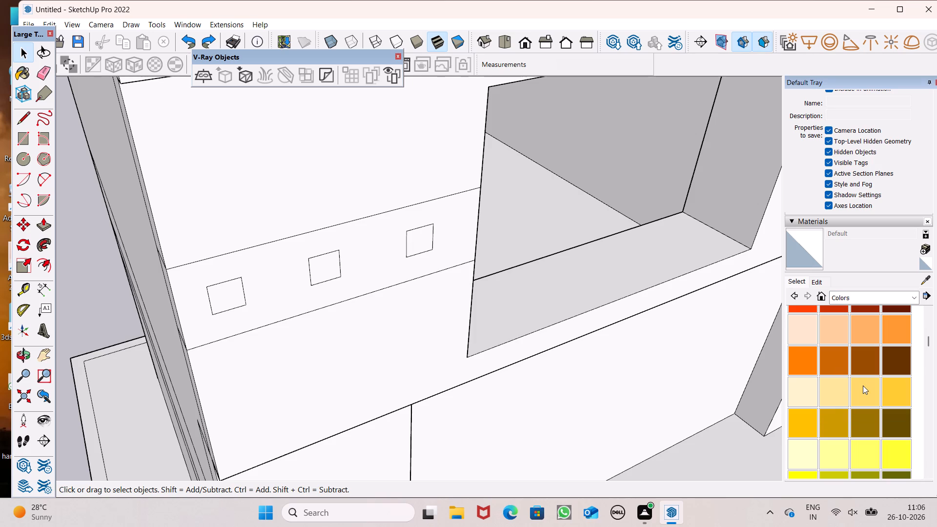
scroll(860, 386, "down", 6)
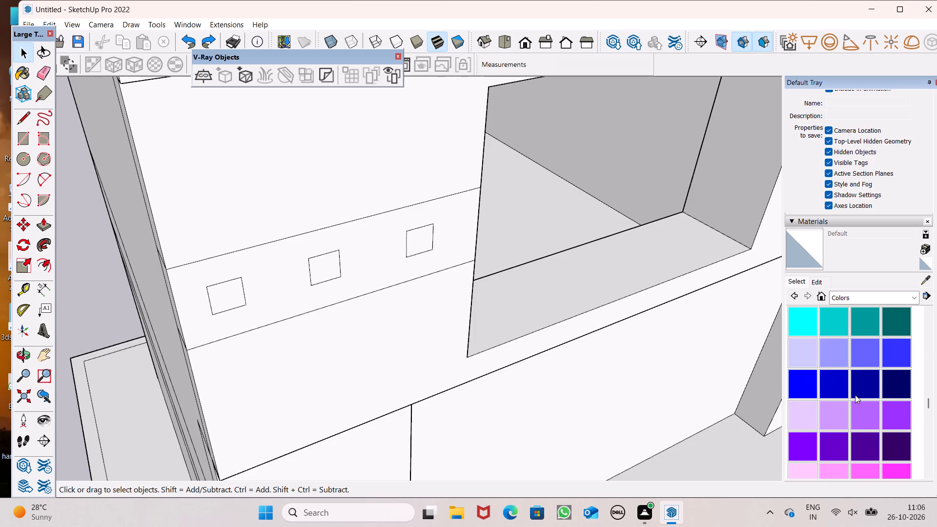
scroll(853, 384, "down", 2)
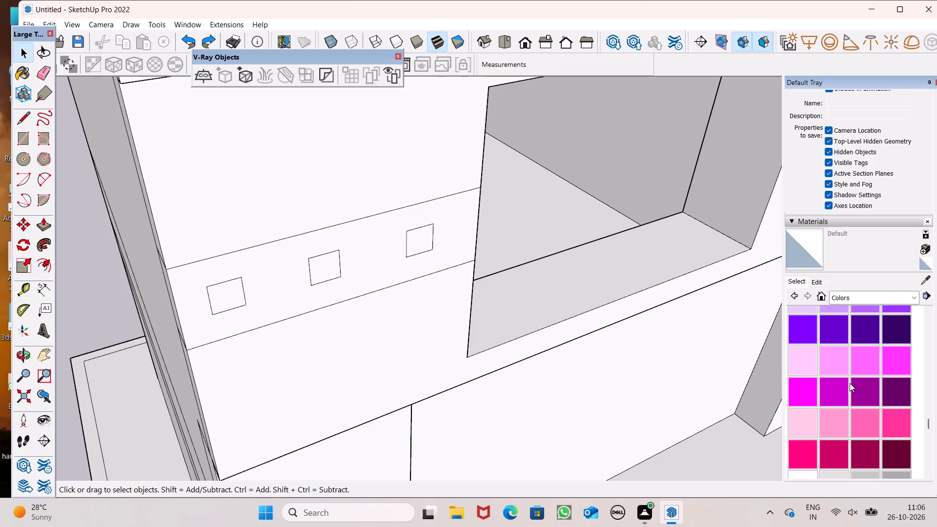
scroll(835, 405, "down", 2)
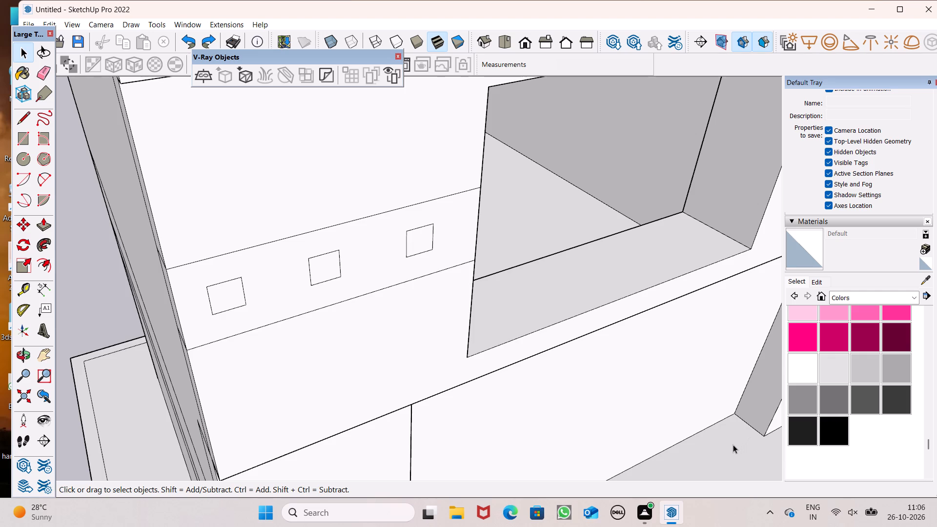
left_click(822, 399)
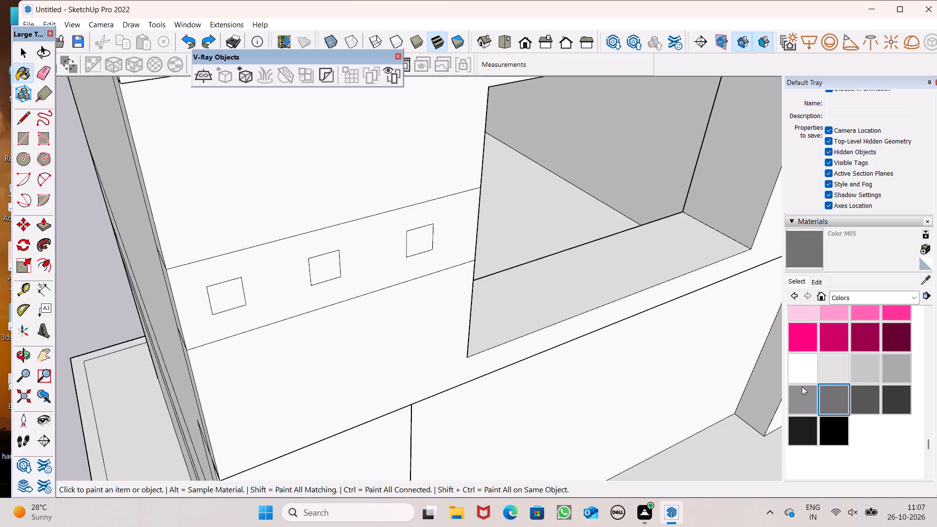
scroll(207, 243, "up", 4)
left_click(215, 305)
scroll(312, 287, "up", 4)
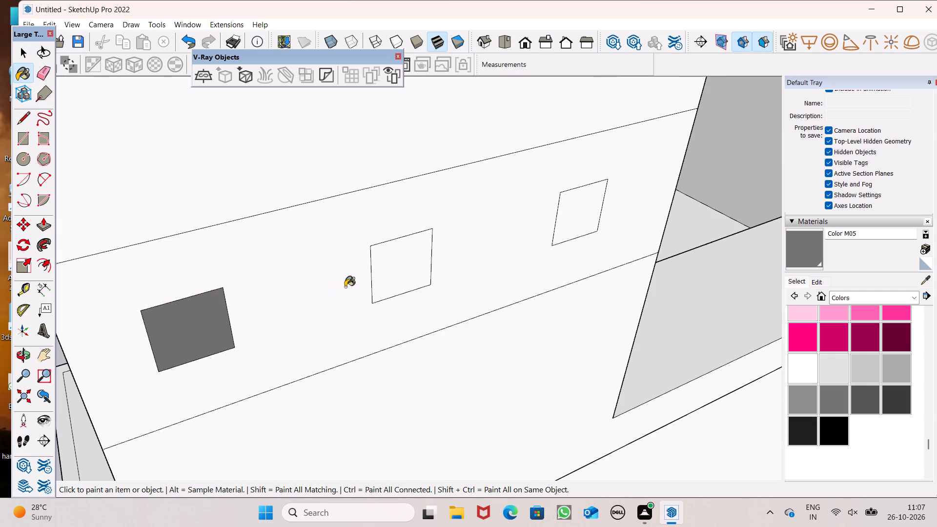
left_click(381, 280)
left_click(579, 220)
scroll(332, 223, "down", 12)
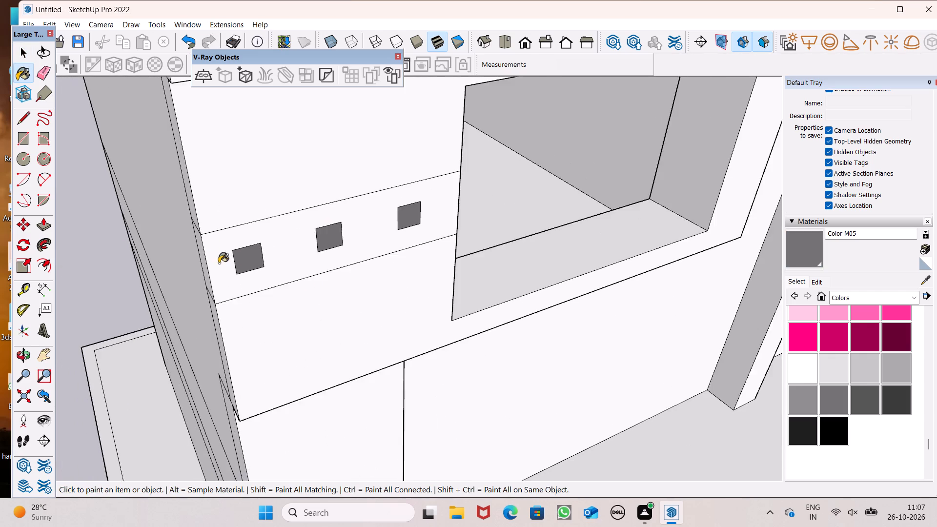
Pull each of the three dark grey squares on the band out 2" from the wall.
middle_click_drag(225, 260, 272, 312)
scroll(225, 260, "up", 1)
left_click(42, 228)
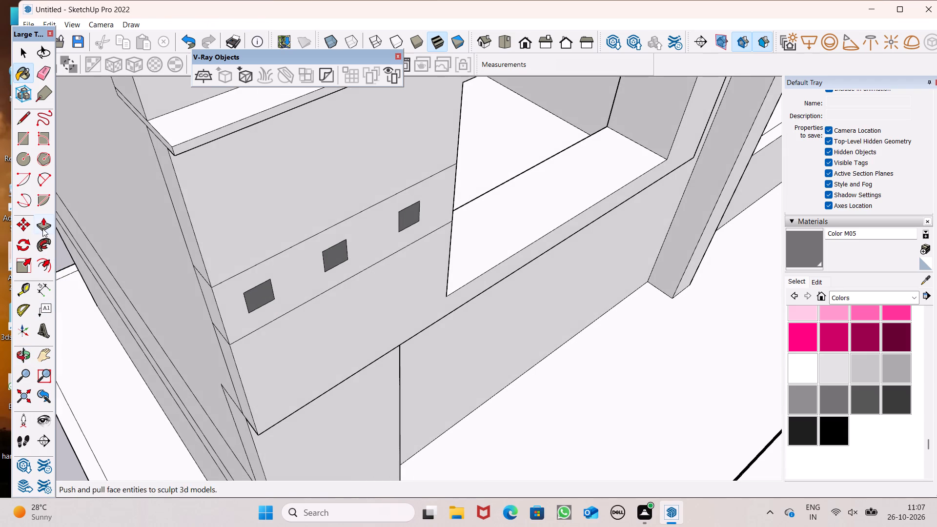
scroll(208, 268, "up", 4)
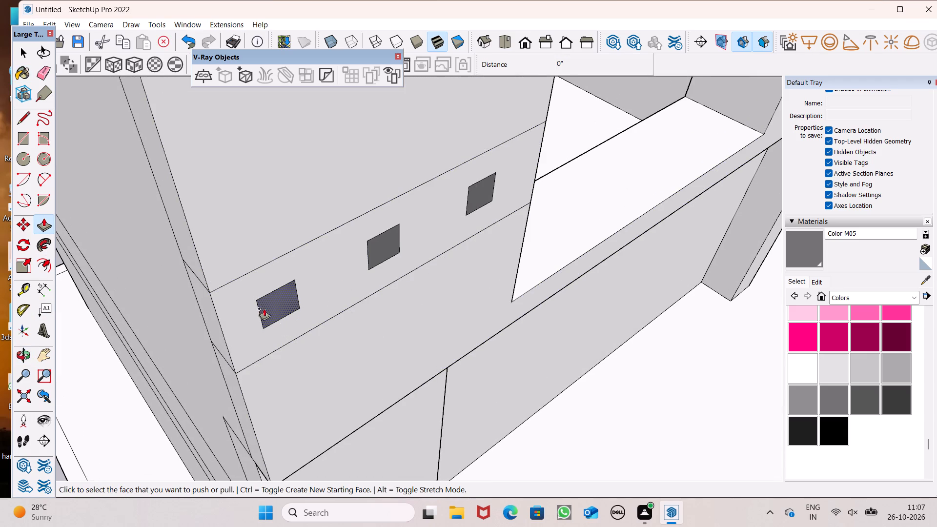
scroll(264, 306, "up", 5)
left_click_drag(271, 326, 291, 338)
scroll(172, 307, "down", 5)
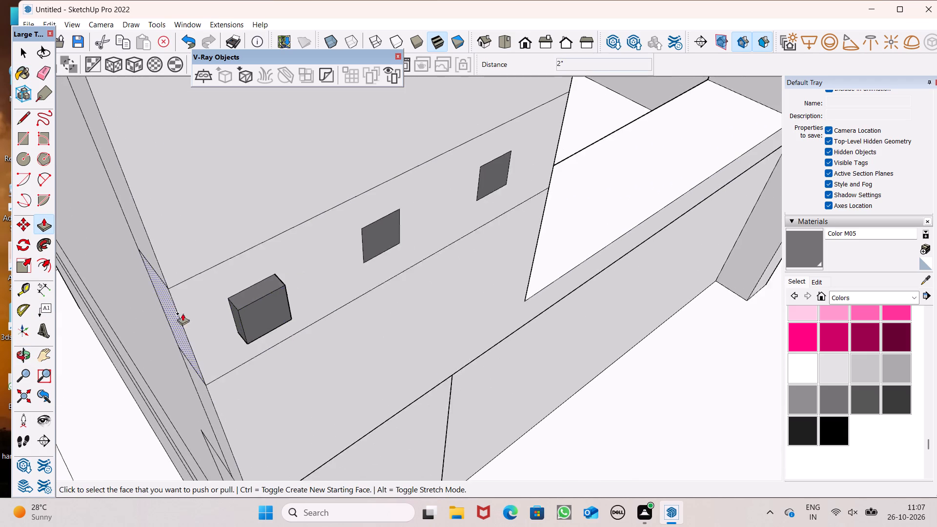
middle_click_drag(269, 324, 211, 390)
scroll(302, 271, "up", 5)
left_click_drag(367, 259, 342, 293)
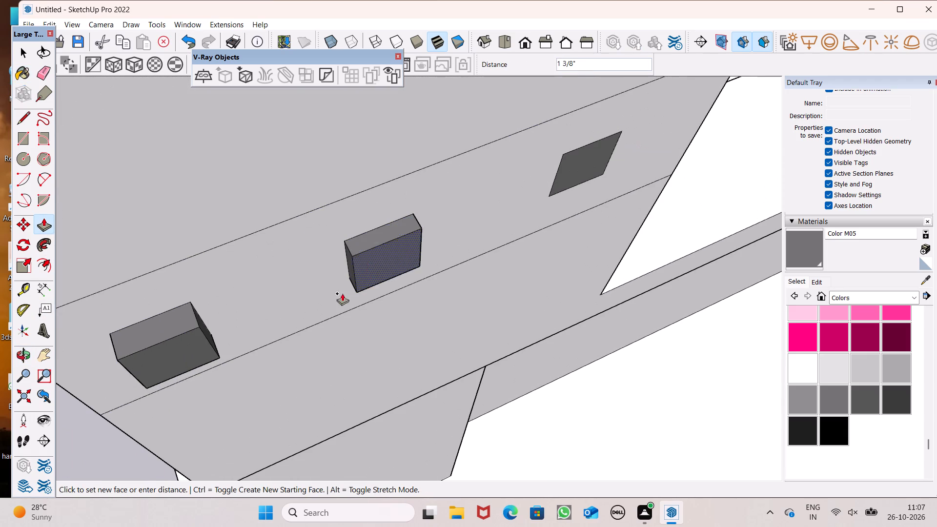
left_click_drag(342, 293, 209, 345)
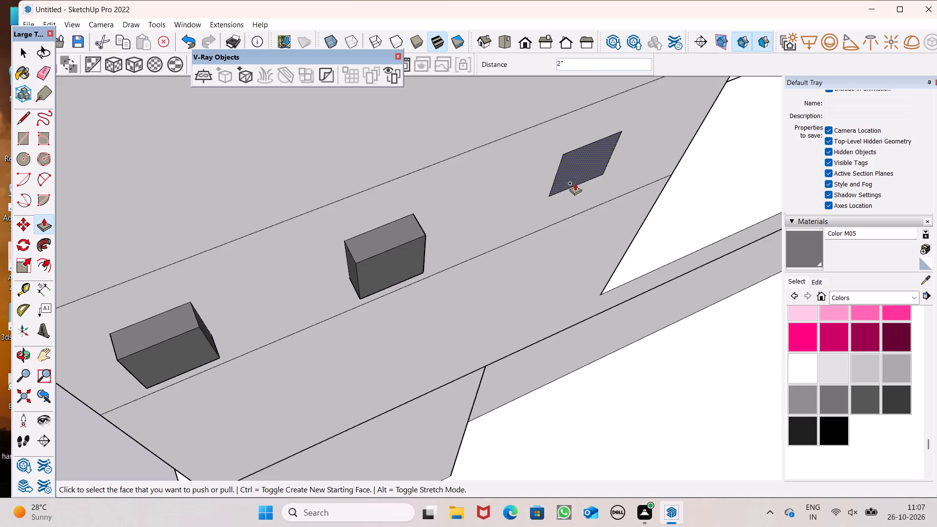
left_click_drag(574, 182, 390, 248)
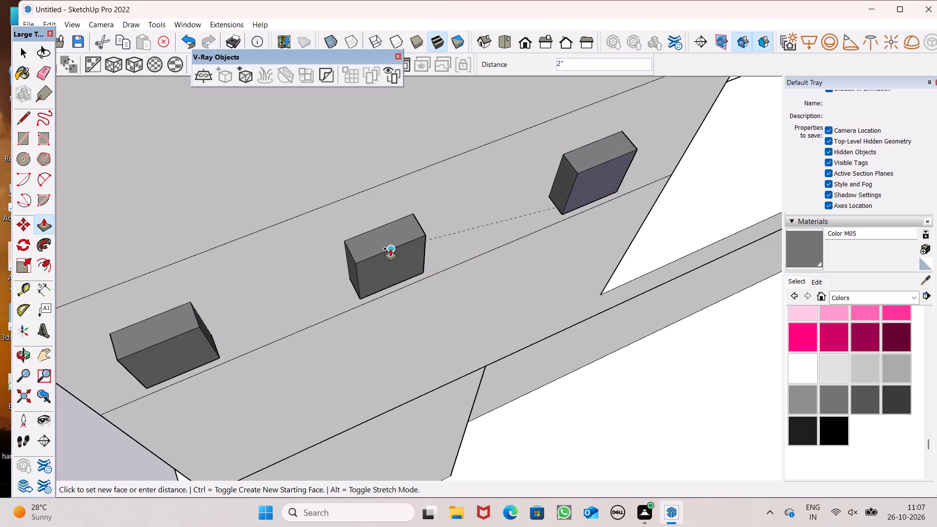
left_click_drag(390, 248, 386, 248)
key("space")
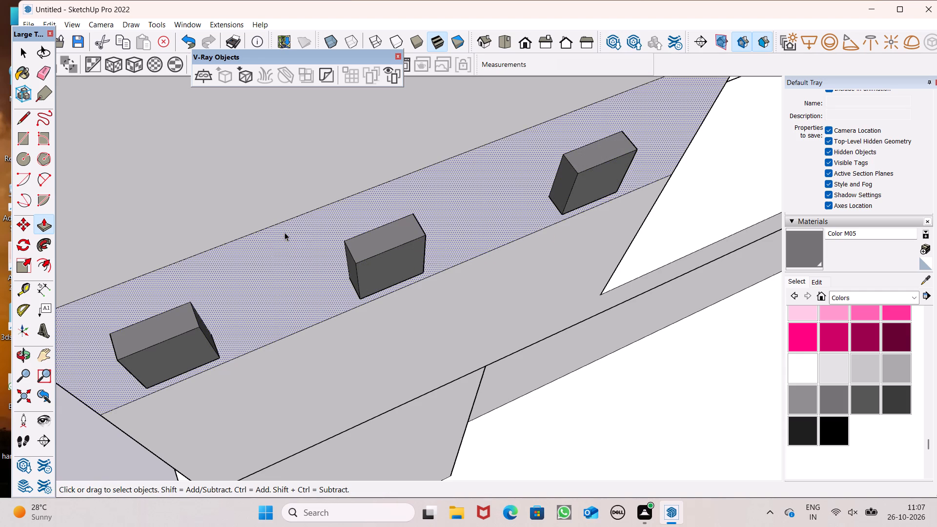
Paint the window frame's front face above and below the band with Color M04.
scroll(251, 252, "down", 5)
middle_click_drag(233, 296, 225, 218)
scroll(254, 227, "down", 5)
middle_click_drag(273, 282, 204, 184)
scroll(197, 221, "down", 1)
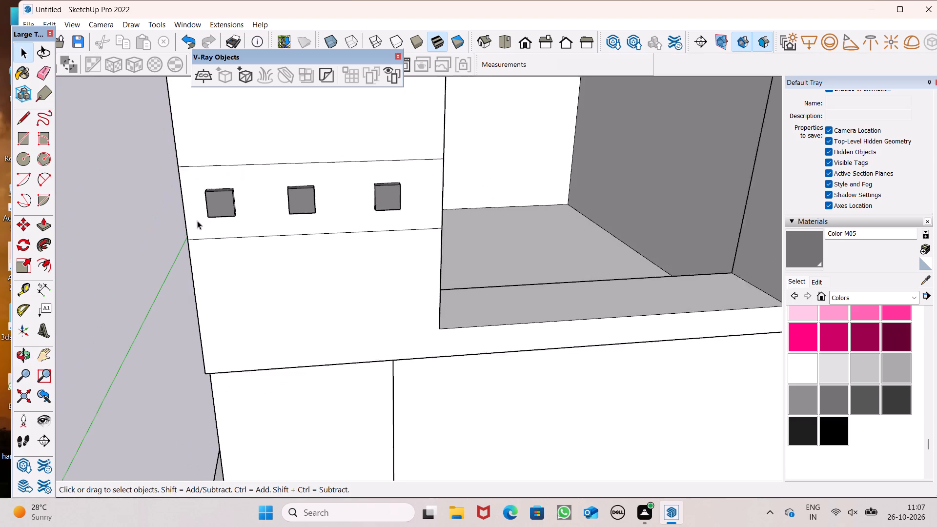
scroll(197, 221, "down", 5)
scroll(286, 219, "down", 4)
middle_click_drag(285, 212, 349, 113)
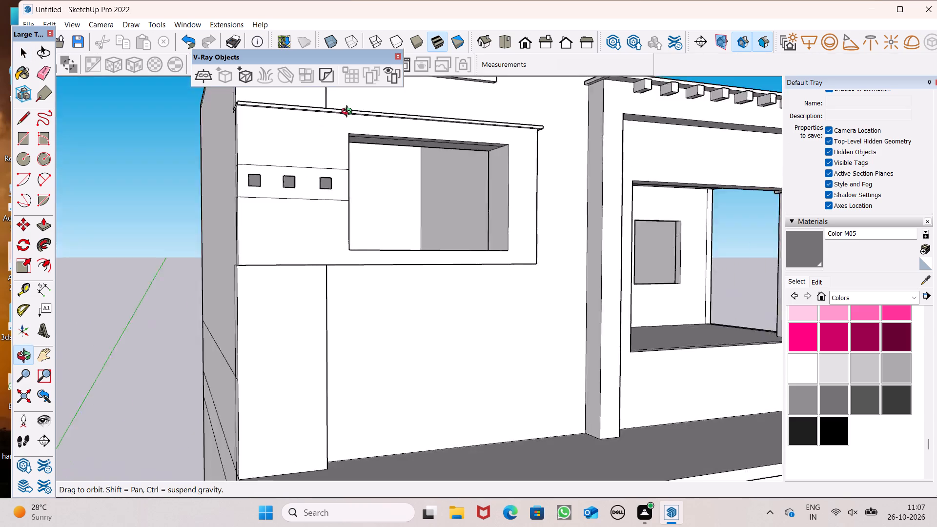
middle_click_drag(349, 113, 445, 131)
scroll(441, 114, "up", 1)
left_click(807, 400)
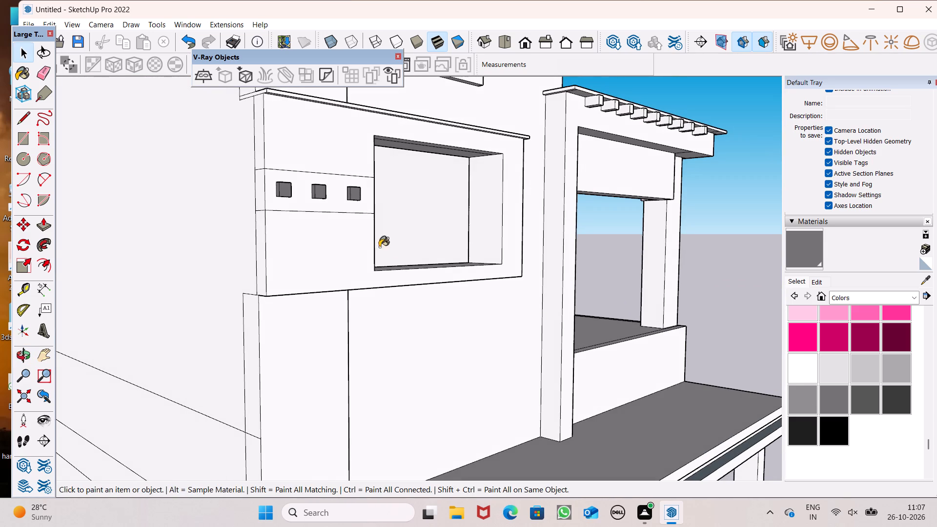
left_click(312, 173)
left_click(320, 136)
Repaint the window frame's front face with the lighter grey Color M03.
middle_click_drag(423, 284, 418, 284)
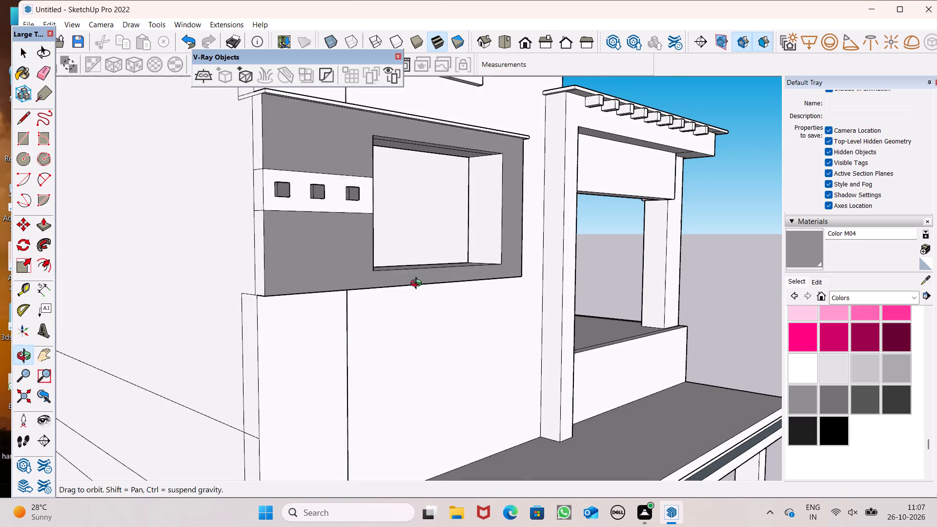
middle_click_drag(418, 284, 290, 326)
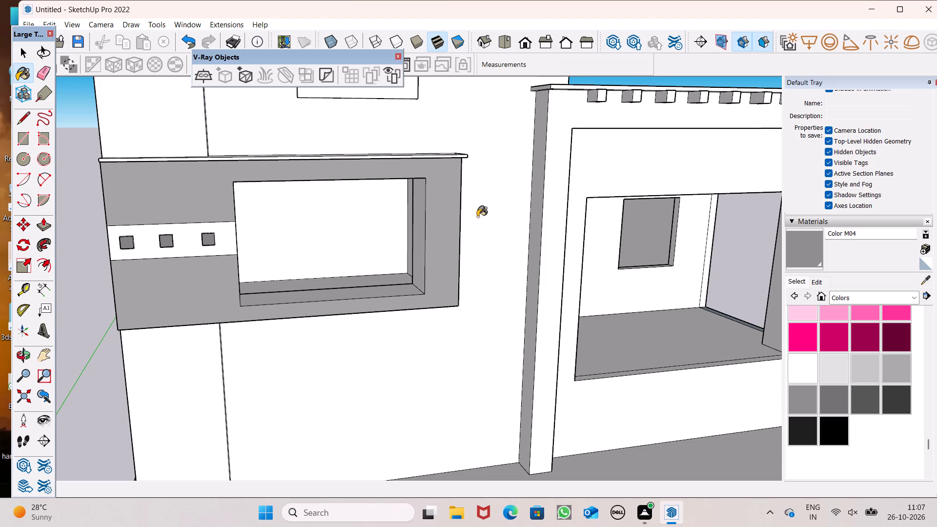
left_click(894, 369)
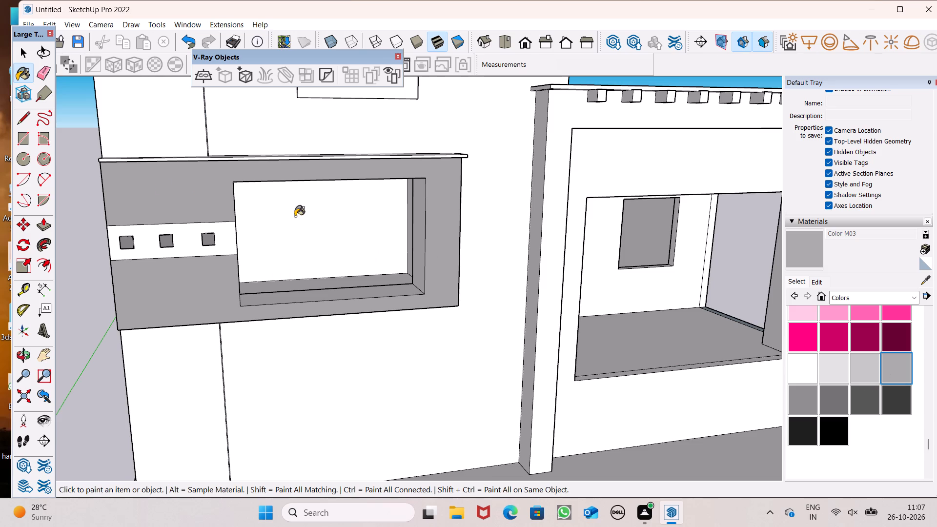
left_click(151, 192)
Paint the window frame's outer end face, on the side nearest the balcony, with Color M03.
scroll(234, 252, "down", 1)
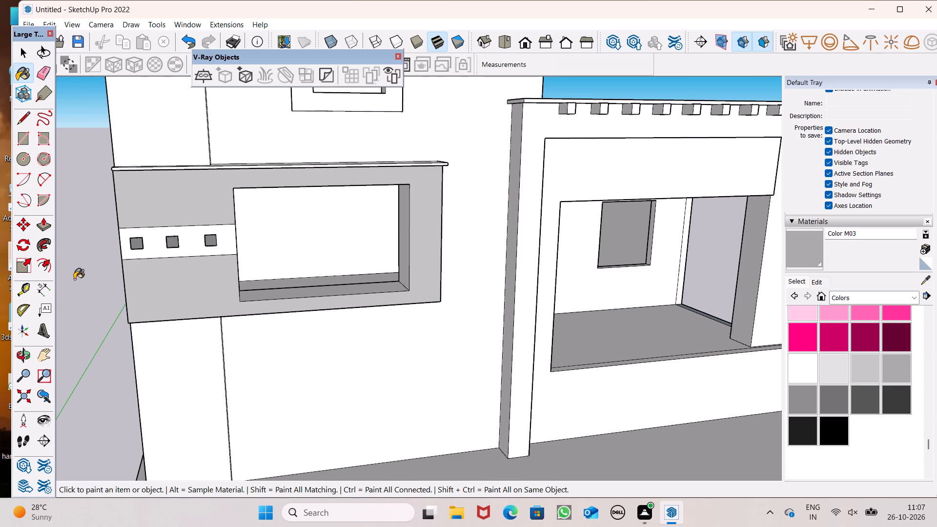
middle_click_drag(43, 291, 0, 328)
scroll(0, 328, "up", 1)
scroll(319, 277, "up", 2)
middle_click_drag(319, 277, 187, 307)
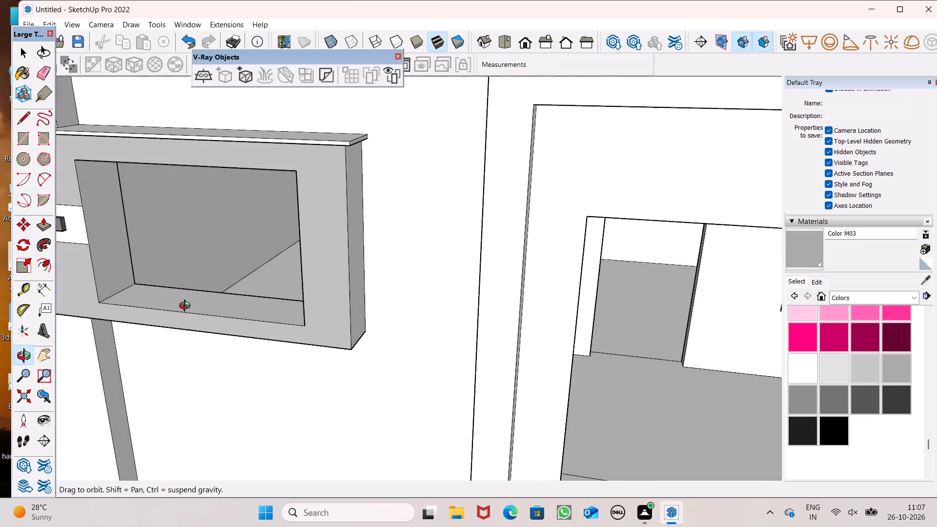
middle_click_drag(187, 307, 186, 307)
scroll(238, 287, "up", 3)
scroll(434, 317, "down", 1)
middle_click_drag(434, 319, 249, 362)
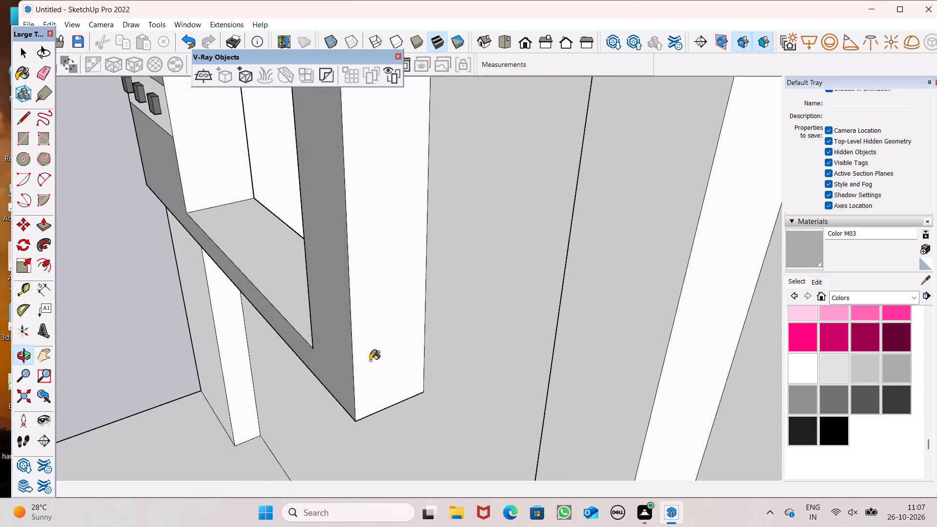
scroll(370, 361, "up", 1)
left_click(369, 361)
Paint the two vertical inner faces of the window frame's opening with Color M03.
middle_click_drag(281, 368, 312, 330)
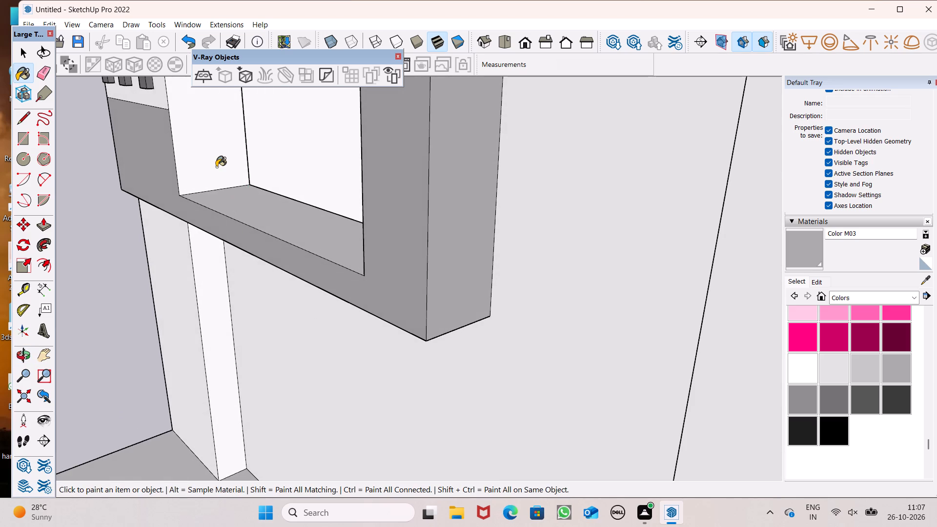
left_click(216, 166)
left_click_drag(217, 196, 218, 204)
scroll(215, 207, "up", 1)
scroll(215, 211, "down", 3)
middle_click_drag(222, 238, 683, 205)
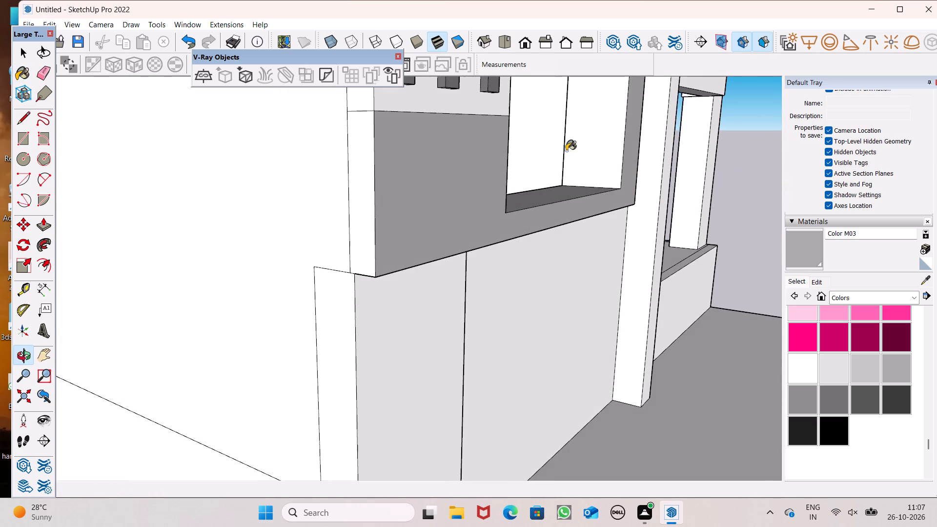
left_click(607, 144)
Erase the leftover lengthwise edges on the window frame's underside and on the upper inner face of its opening.
scroll(464, 363, "down", 4)
scroll(377, 395, "down", 6)
middle_click_drag(405, 388, 357, 168)
scroll(404, 271, "up", 1)
scroll(421, 106, "down", 5)
scroll(471, 93, "up", 5)
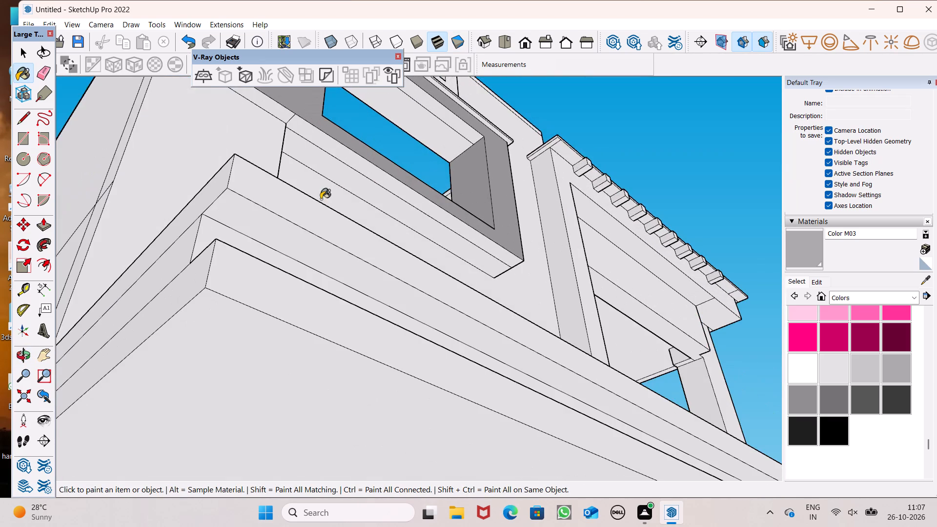
scroll(306, 234, "down", 7)
scroll(374, 130, "up", 7)
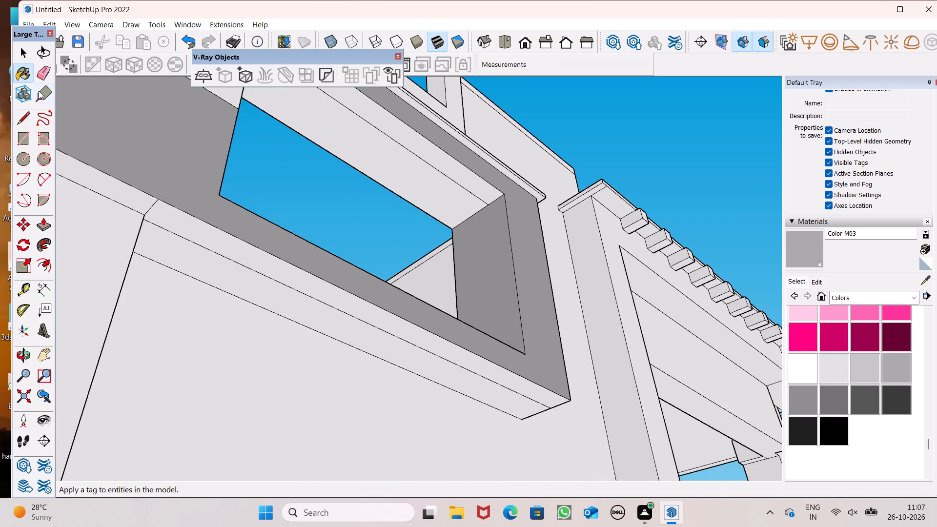
left_click(46, 69)
scroll(162, 263, "up", 4)
left_click_drag(199, 221, 200, 230)
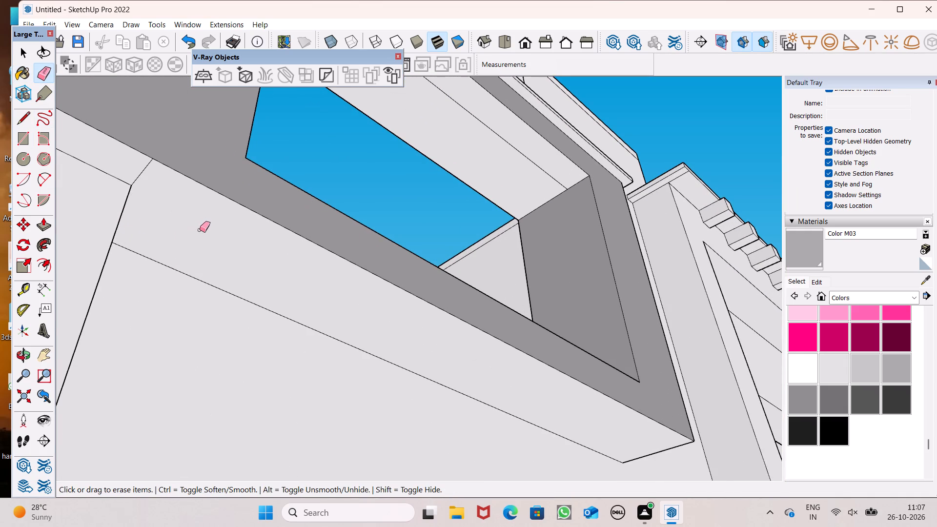
scroll(200, 230, "down", 5)
scroll(375, 120, "up", 4)
left_click_drag(382, 113, 379, 127)
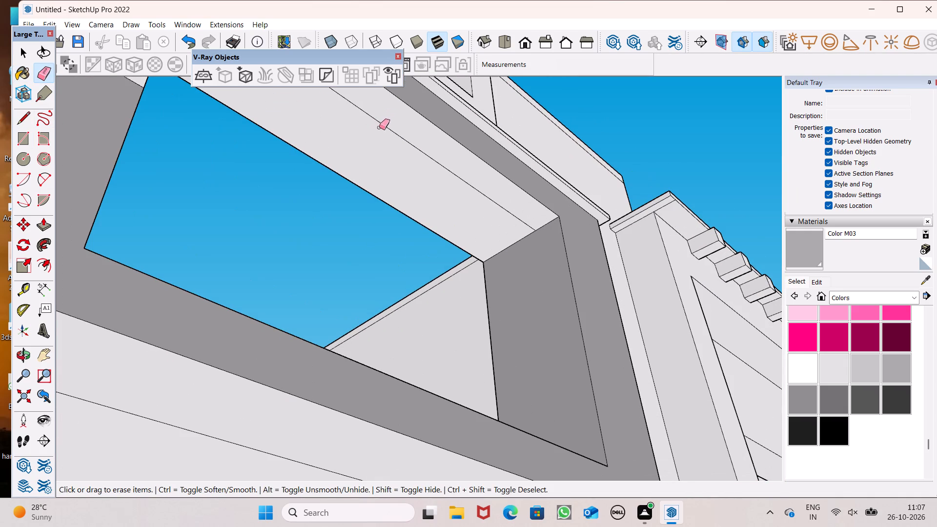
left_click_drag(379, 127, 378, 127)
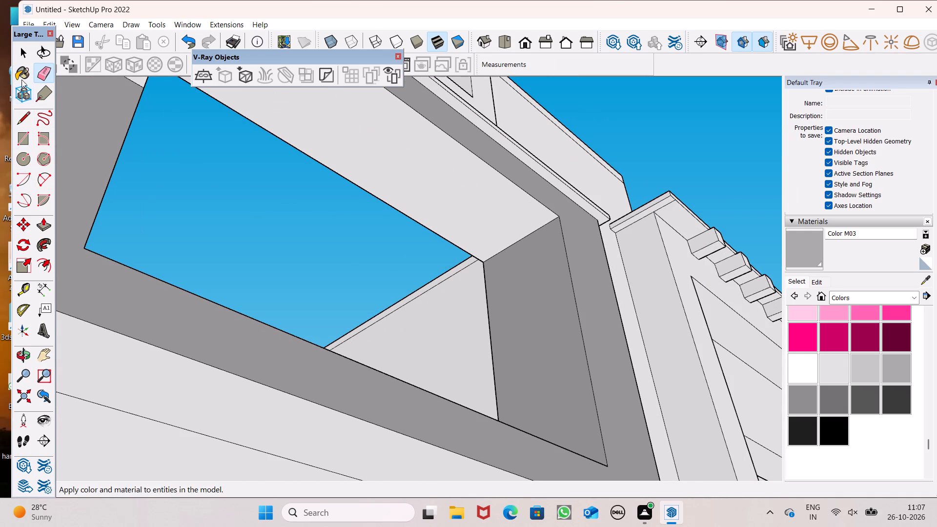
Paint the upper inner face of the frame's opening and the frame's underside with Color M03.
left_click(22, 77)
left_click(334, 105)
scroll(405, 189, "down", 6)
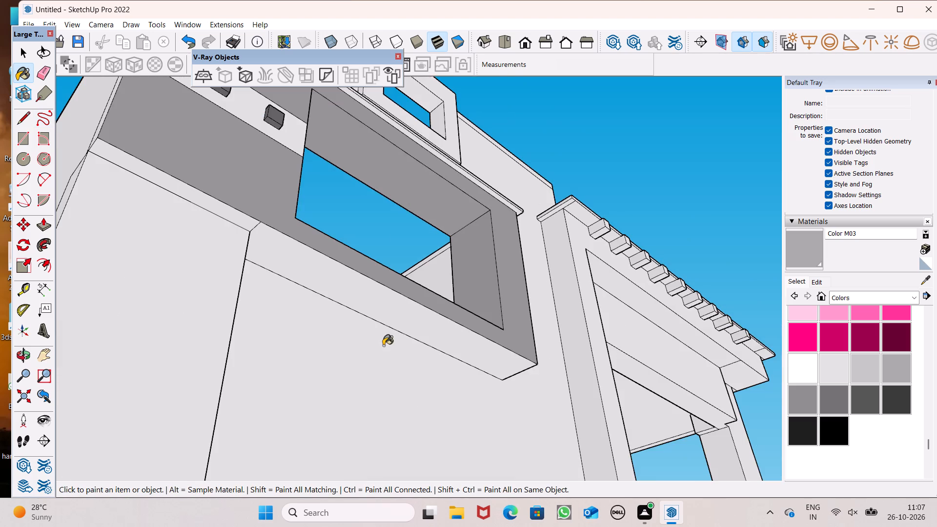
scroll(383, 331, "up", 3)
left_click(375, 294)
scroll(351, 246, "down", 5)
Draw a 6' 2 5/8" vertical line on the side wall from the overhang's rear corner down to the pilaster's top corner.
middle_click_drag(433, 255, 8, 368)
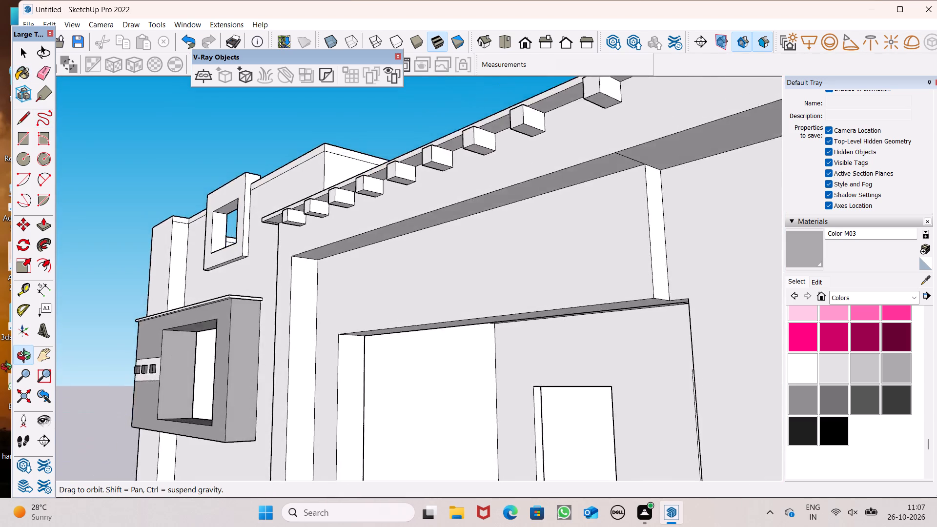
middle_click_drag(8, 368, 564, 352)
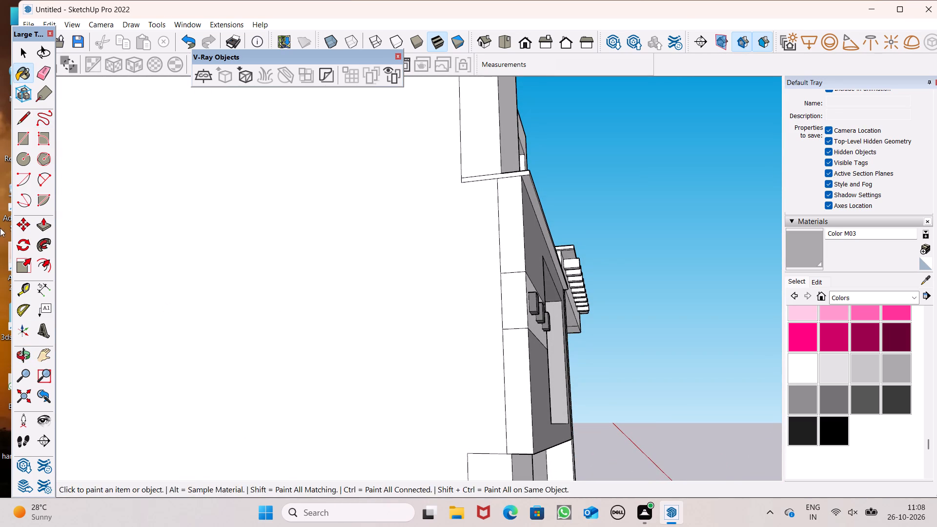
left_click(25, 112)
scroll(532, 140, "down", 2)
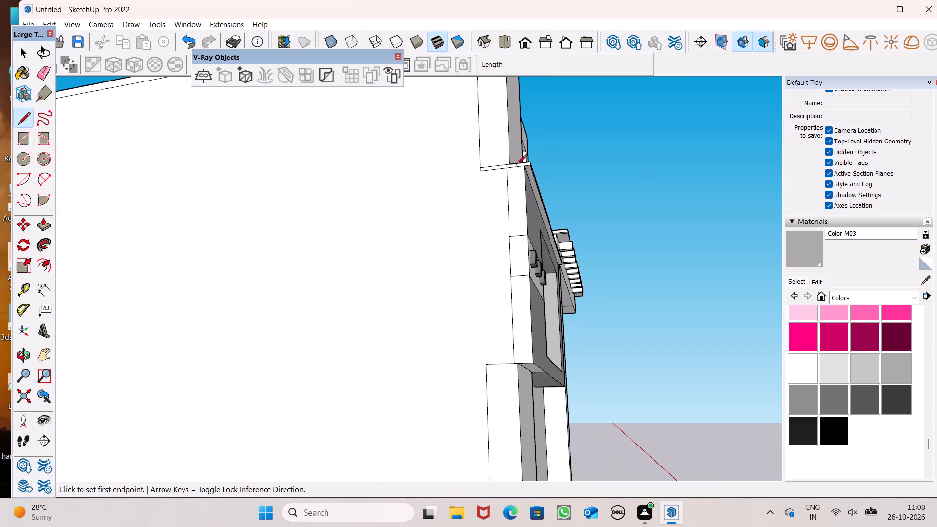
left_click(483, 172)
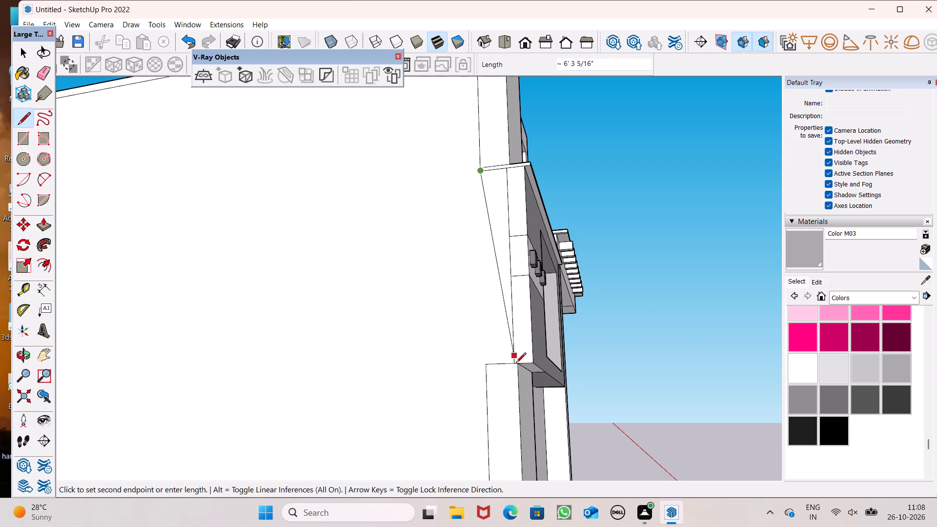
left_click(484, 368)
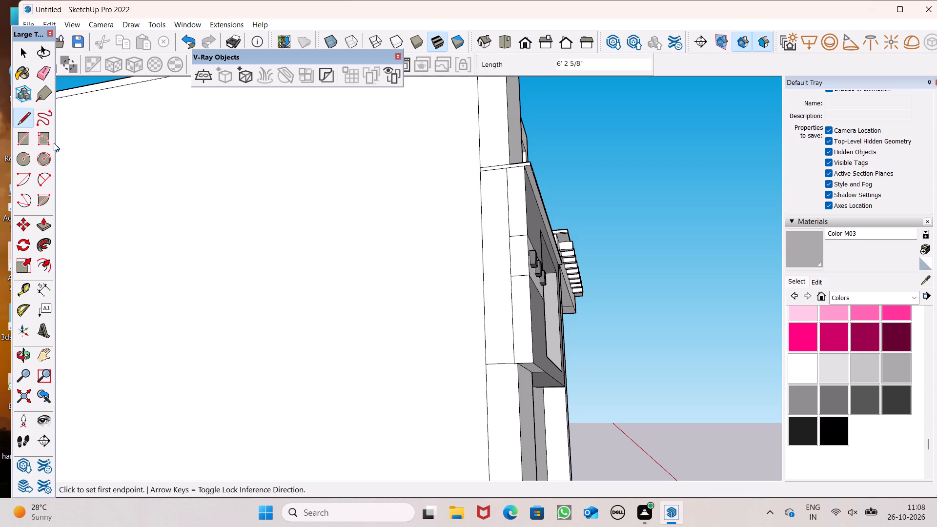
Erase the leftover vertical edge segments on the side wall at the window frame's end, above, below and behind the white band.
left_click(42, 76)
scroll(539, 233, "up", 3)
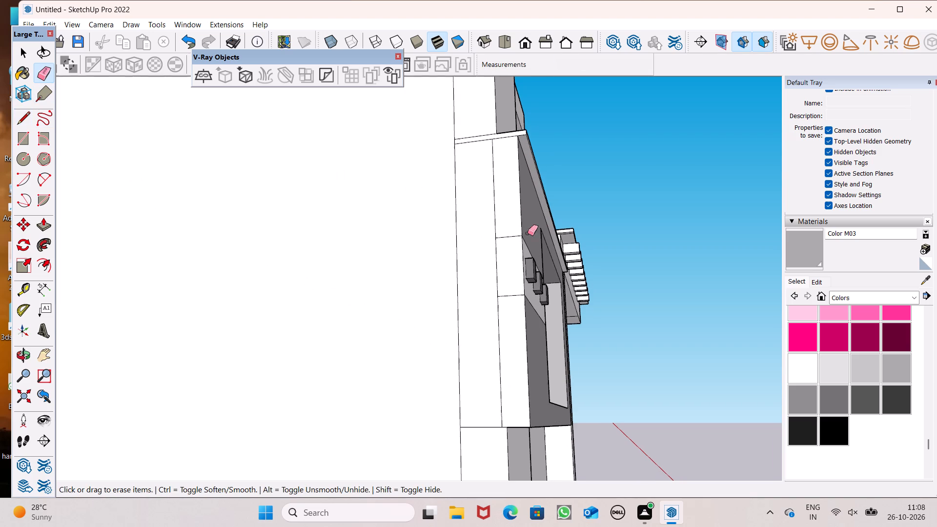
left_click(495, 224)
left_click(498, 230)
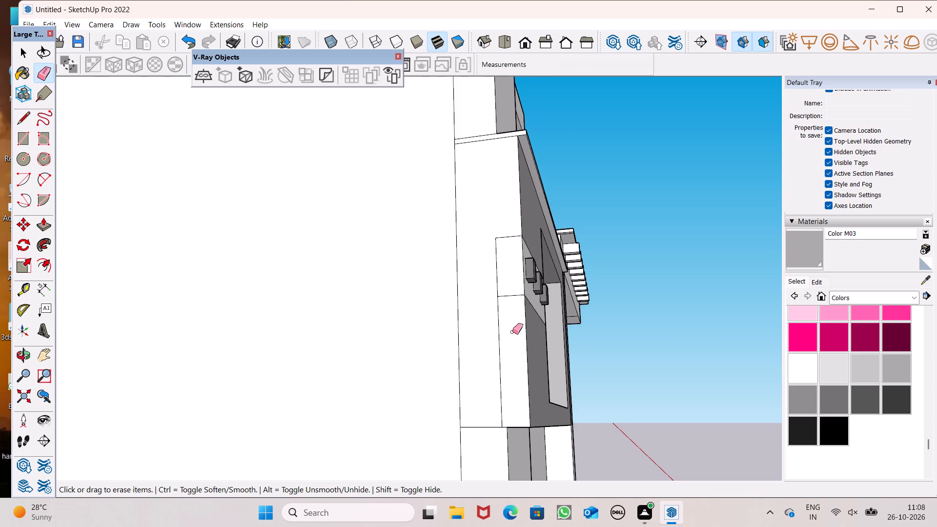
left_click_drag(510, 337, 493, 346)
scroll(414, 338, "down", 1)
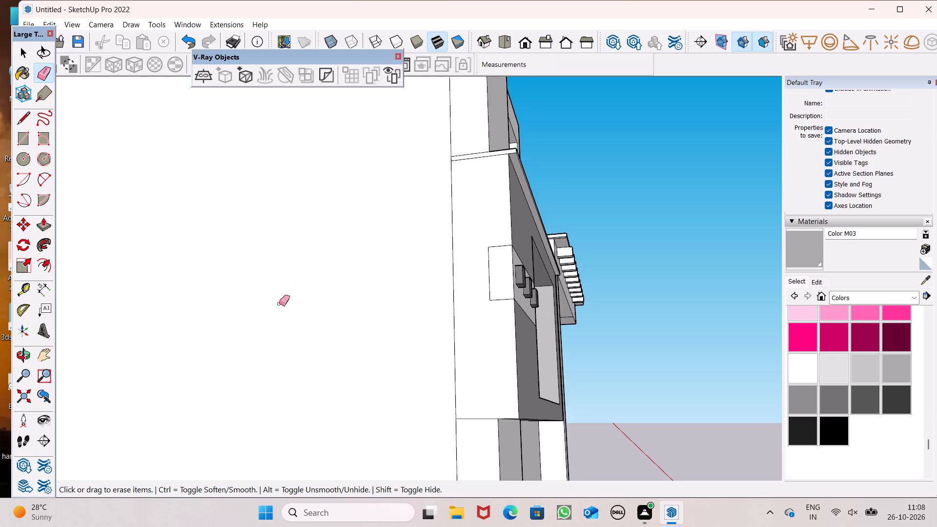
middle_click_drag(275, 315, 187, 401)
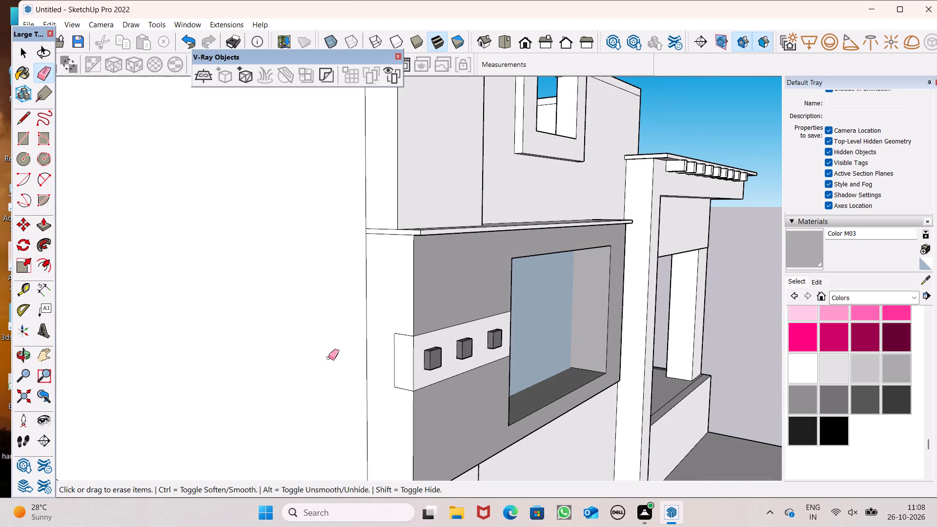
left_click_drag(370, 334, 342, 357)
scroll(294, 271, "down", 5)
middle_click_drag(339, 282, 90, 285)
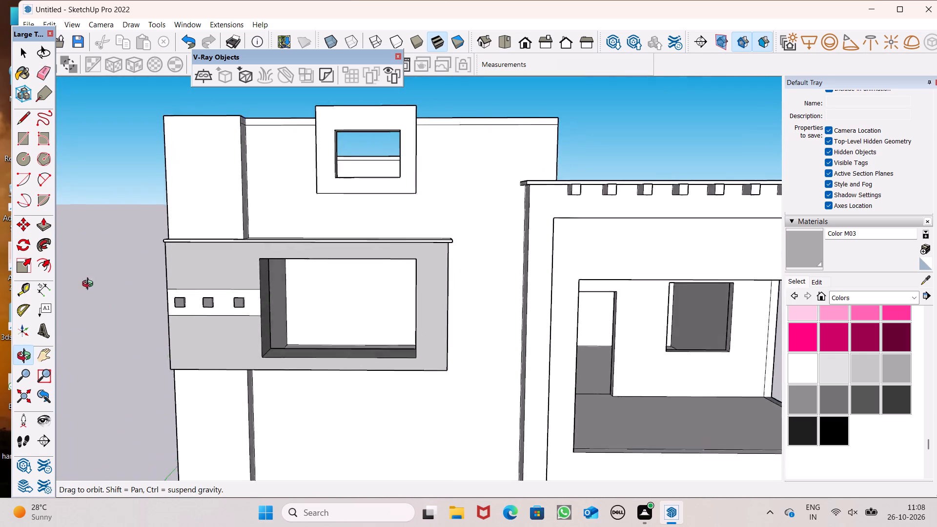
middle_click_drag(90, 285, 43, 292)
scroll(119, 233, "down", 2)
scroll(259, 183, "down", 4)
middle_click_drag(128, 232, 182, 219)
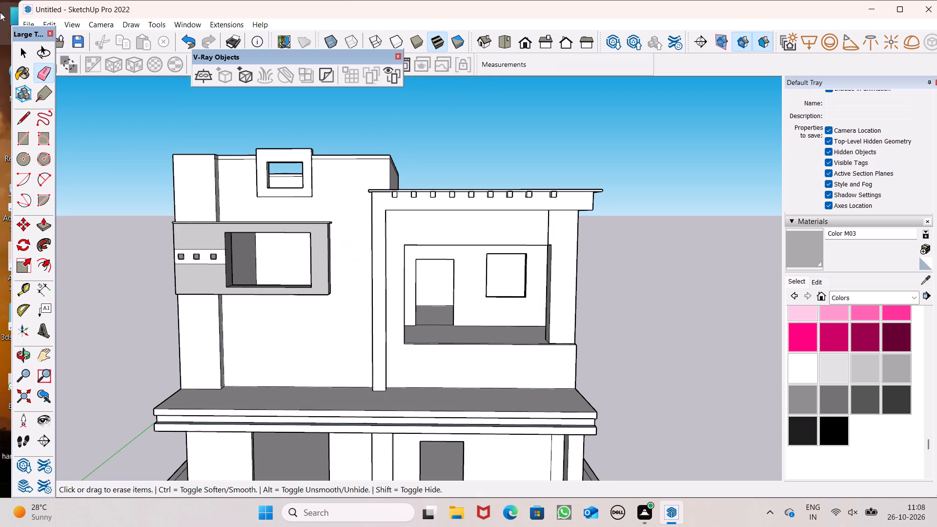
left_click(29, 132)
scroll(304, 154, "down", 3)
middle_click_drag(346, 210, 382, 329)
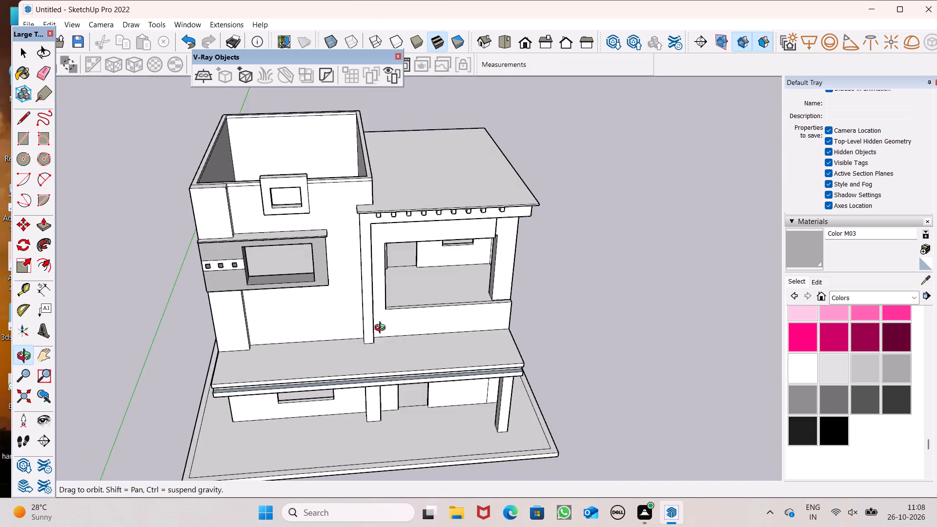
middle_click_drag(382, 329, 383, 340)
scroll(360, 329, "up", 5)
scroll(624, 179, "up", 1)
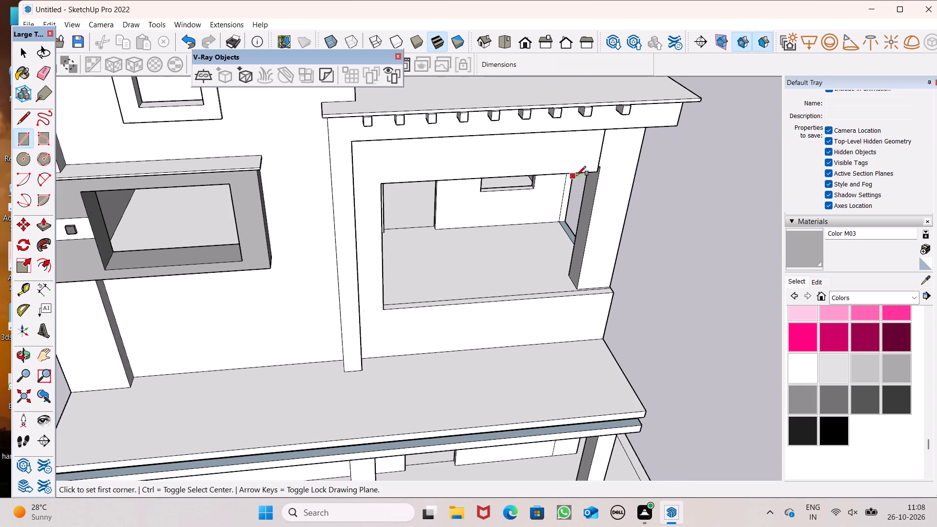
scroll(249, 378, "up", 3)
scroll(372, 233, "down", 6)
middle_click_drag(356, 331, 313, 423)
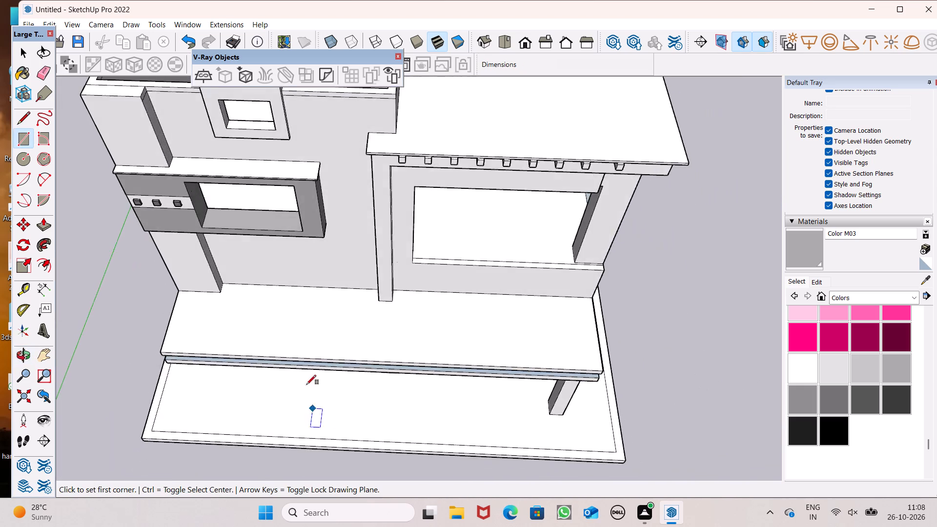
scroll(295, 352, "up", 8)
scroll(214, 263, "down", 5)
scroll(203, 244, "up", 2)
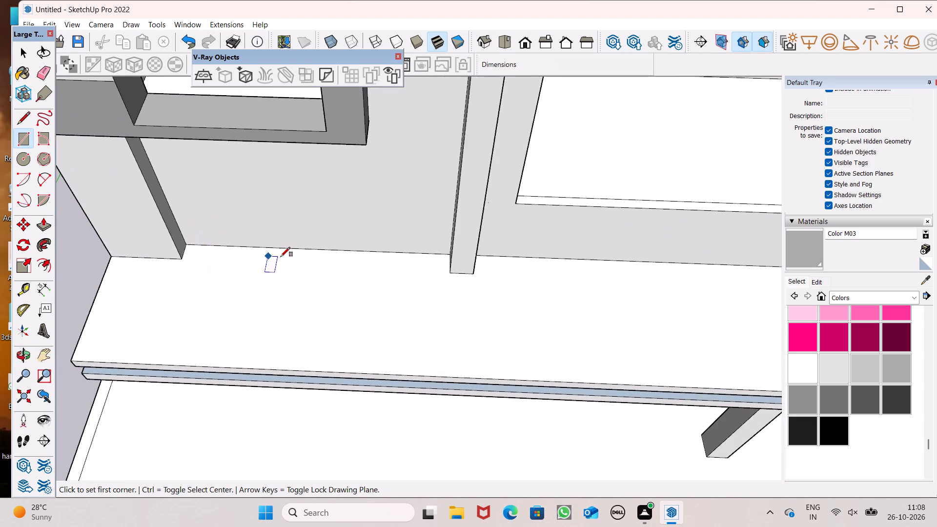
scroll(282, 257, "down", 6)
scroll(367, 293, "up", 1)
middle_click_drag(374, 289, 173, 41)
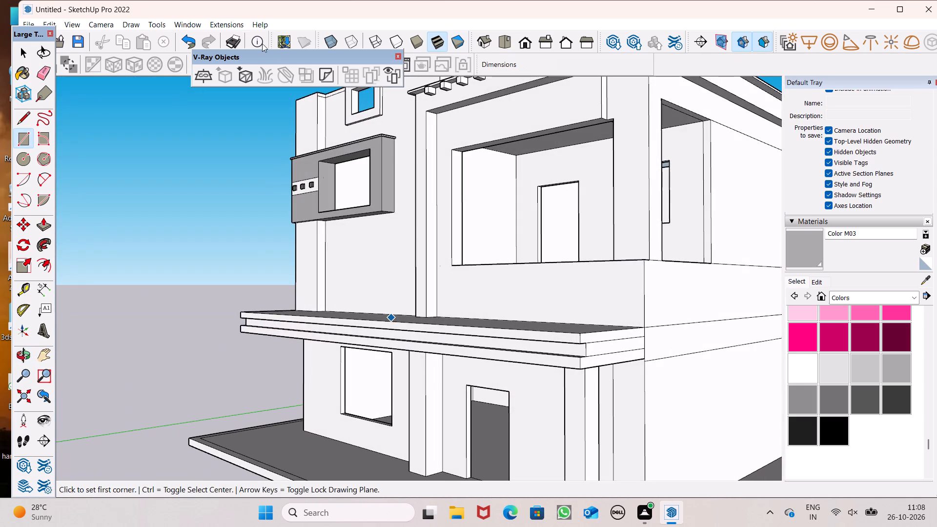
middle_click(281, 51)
Pull the window frame's end face toward the balcony by 2 1/4", flush with the overhang, and then a further 3 13/16".
left_click(44, 226)
scroll(326, 155, "up", 3)
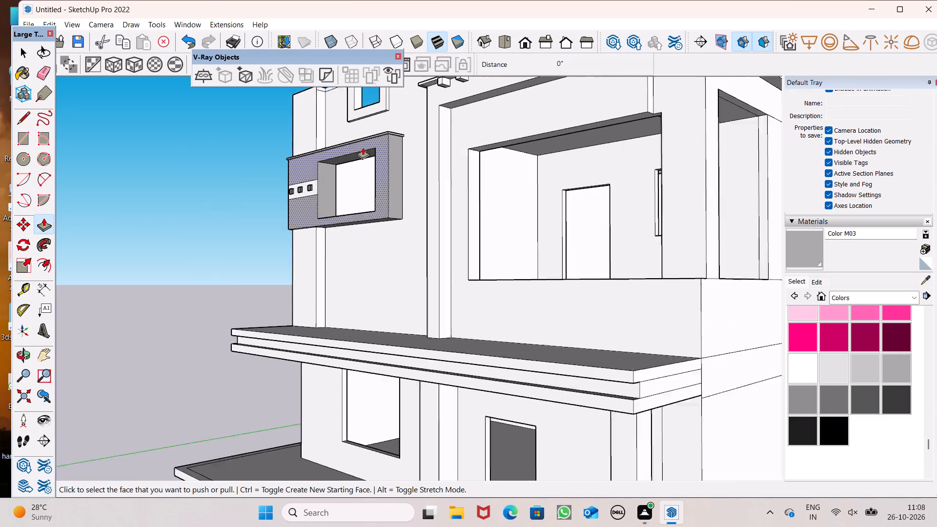
scroll(363, 147, "up", 4)
left_click_drag(420, 176, 432, 182)
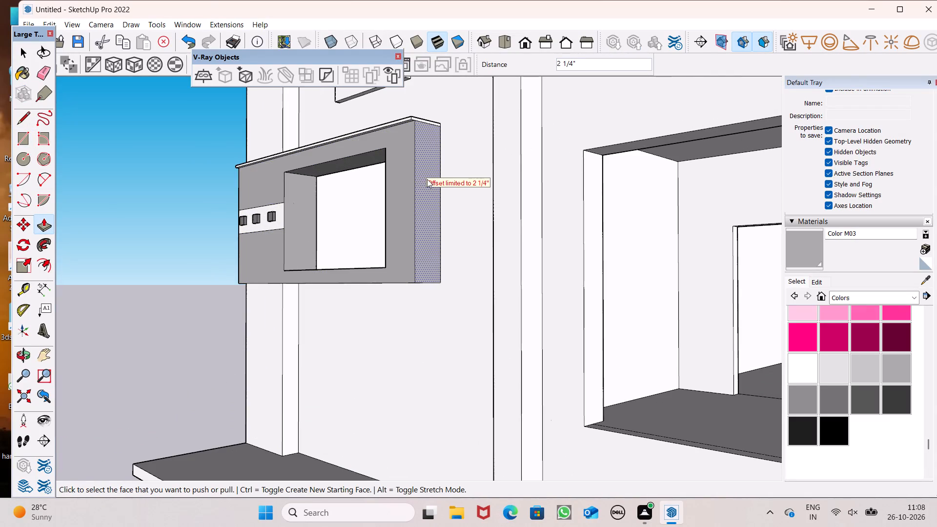
left_click_drag(427, 179, 440, 182)
left_click_drag(424, 200, 431, 207)
scroll(414, 160, "up", 1)
middle_click_drag(417, 161, 424, 177)
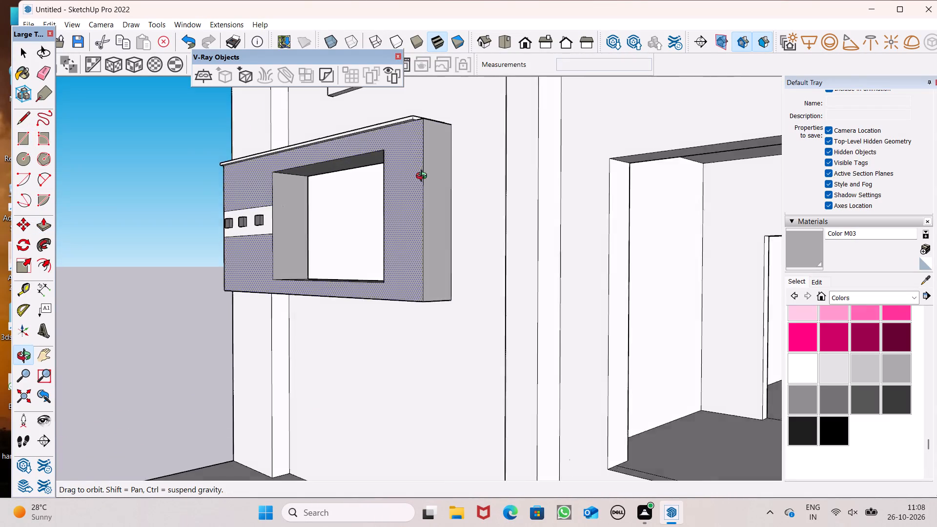
middle_click_drag(424, 177, 443, 232)
Extend the end of the thin overhang above the window frame by 3 13/16", flush with the widened frame.
scroll(453, 195, "up", 7)
scroll(418, 144, "up", 5)
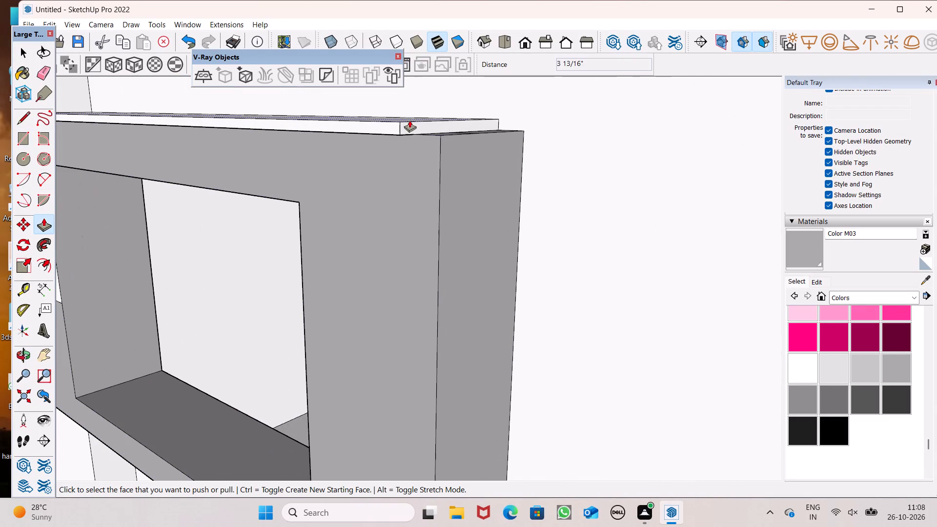
left_click_drag(413, 130, 445, 143)
scroll(506, 111, "down", 6)
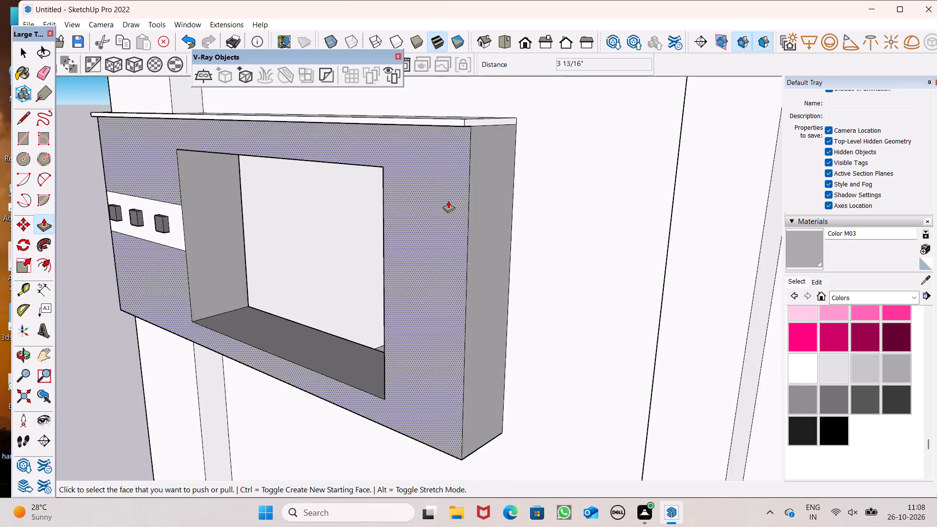
middle_click_drag(452, 202, 688, 192)
left_click_drag(562, 243, 570, 246)
scroll(450, 204, "down", 5)
middle_click_drag(463, 211, 460, 213)
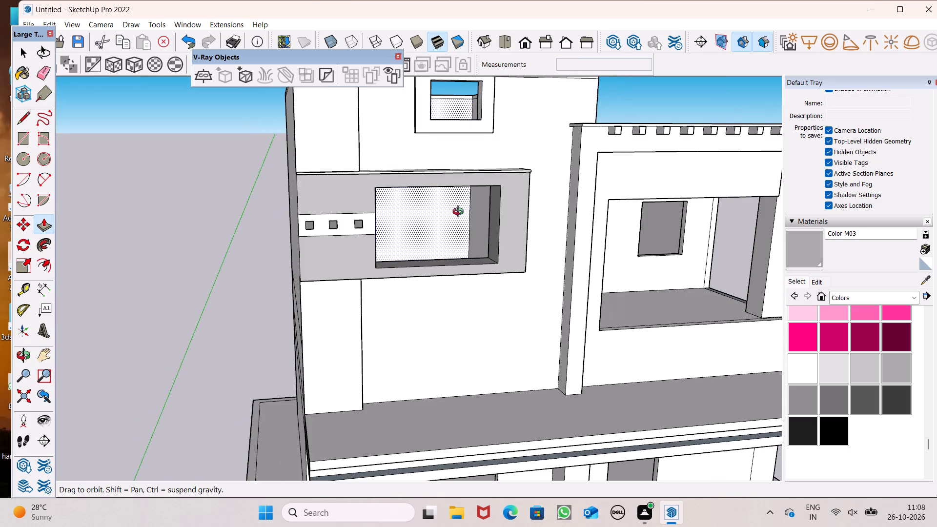
middle_click_drag(460, 213, 410, 214)
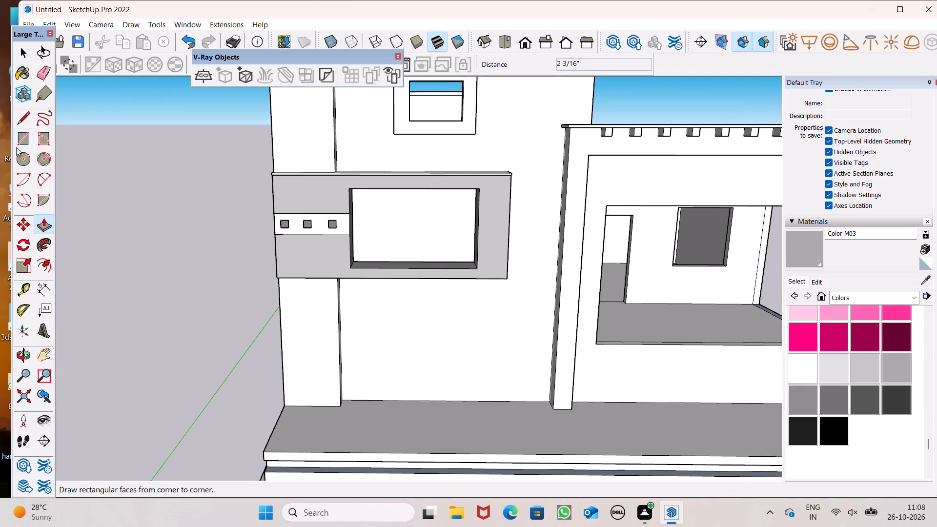
Draw a rectangle on the top surface of the projecting slab below the grey window frame.
left_click(16, 147)
scroll(216, 213, "down", 3)
middle_click_drag(261, 253, 290, 312)
scroll(431, 252, "up", 7)
scroll(383, 226, "down", 5)
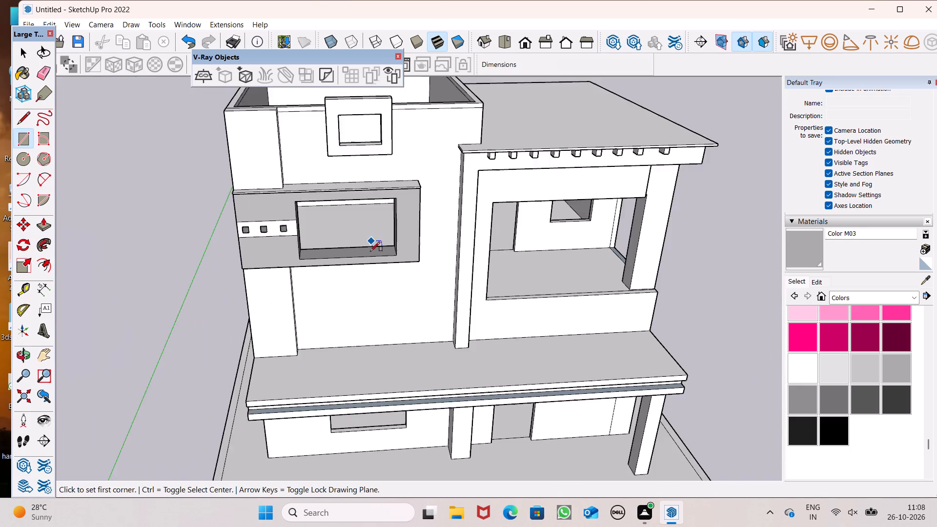
middle_click_drag(376, 255, 380, 380)
scroll(366, 344, "up", 6)
middle_click_drag(446, 337, 419, 364)
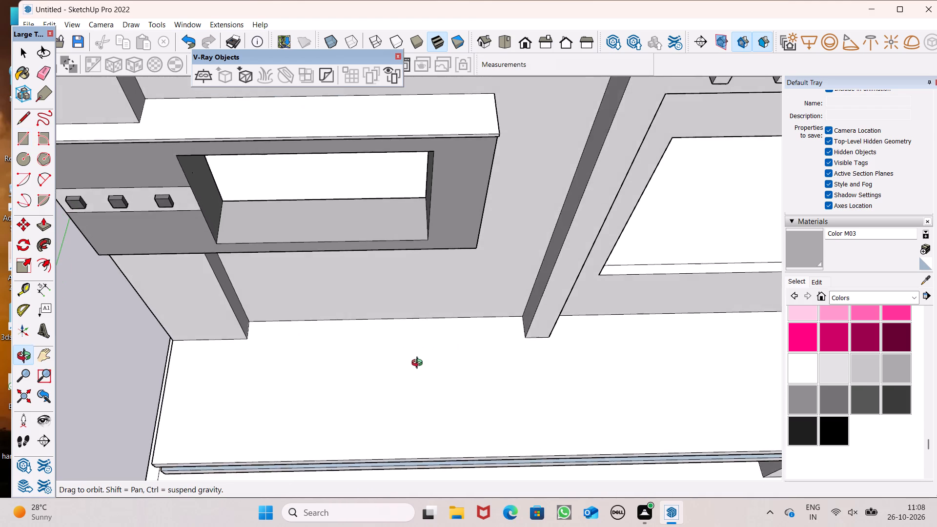
middle_click_drag(419, 364, 415, 366)
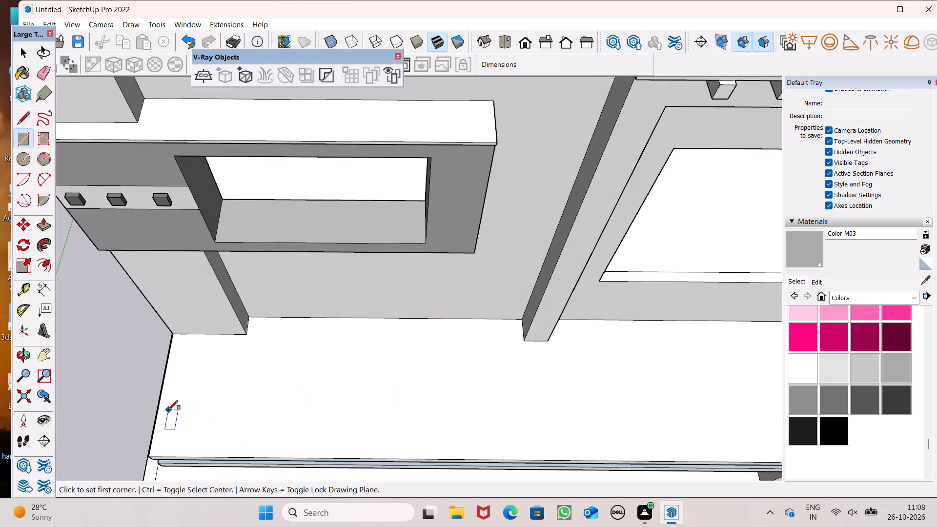
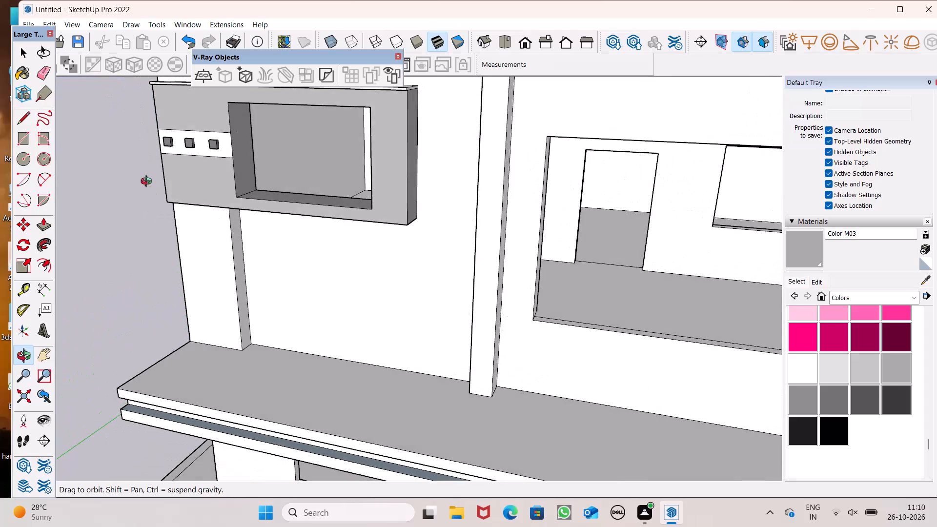
Paint the recessed band between the two ledges of the projecting first-floor slab with Color M03 grey.
scroll(226, 213, "down", 3)
middle_click_drag(259, 249, 281, 216)
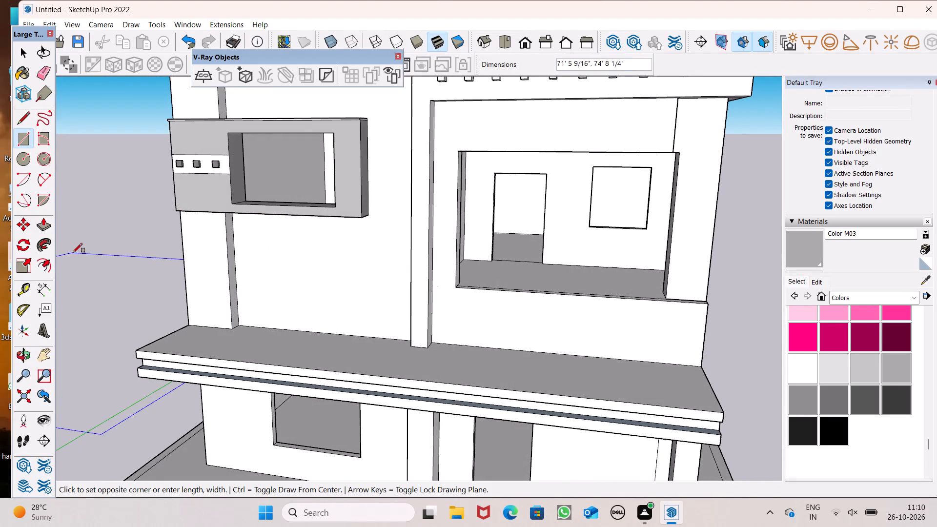
key("space")
scroll(105, 242, "down", 3)
middle_click_drag(188, 282, 551, 215)
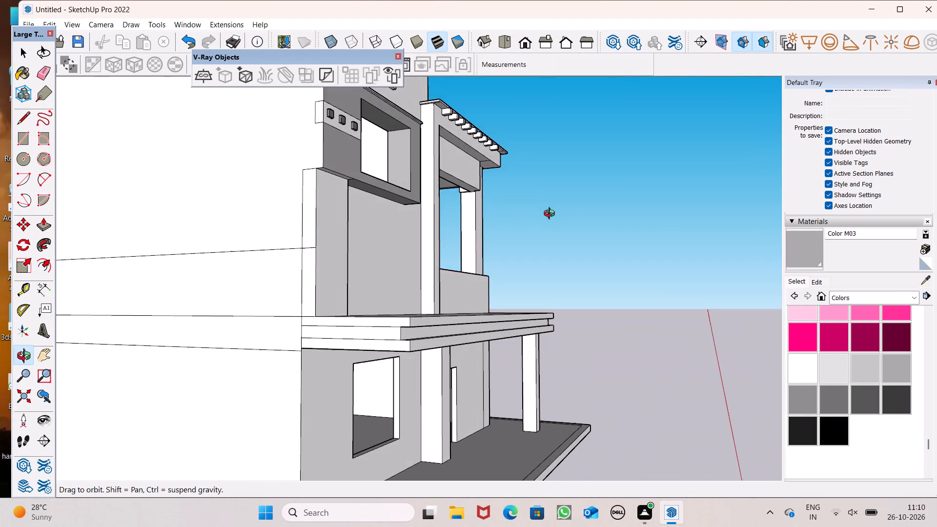
middle_click_drag(551, 215, 361, 303)
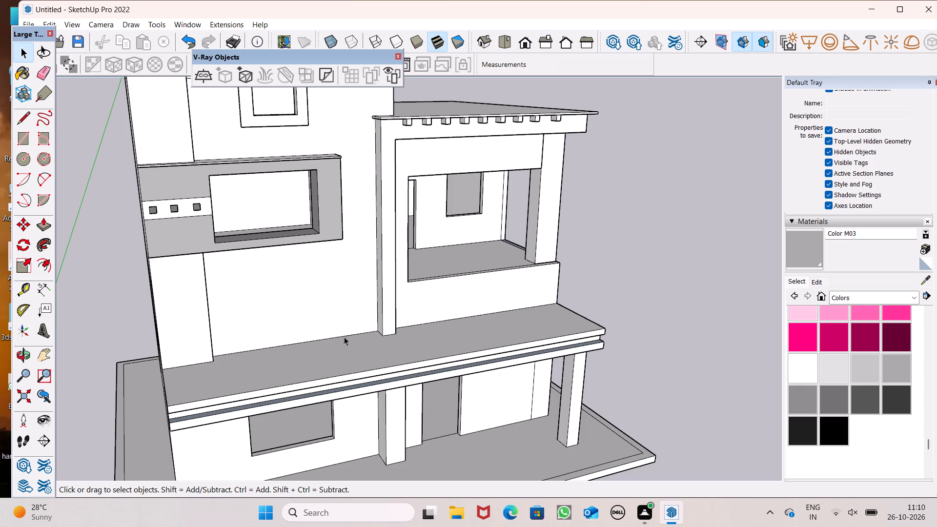
scroll(310, 220, "down", 1)
scroll(299, 334, "down", 2)
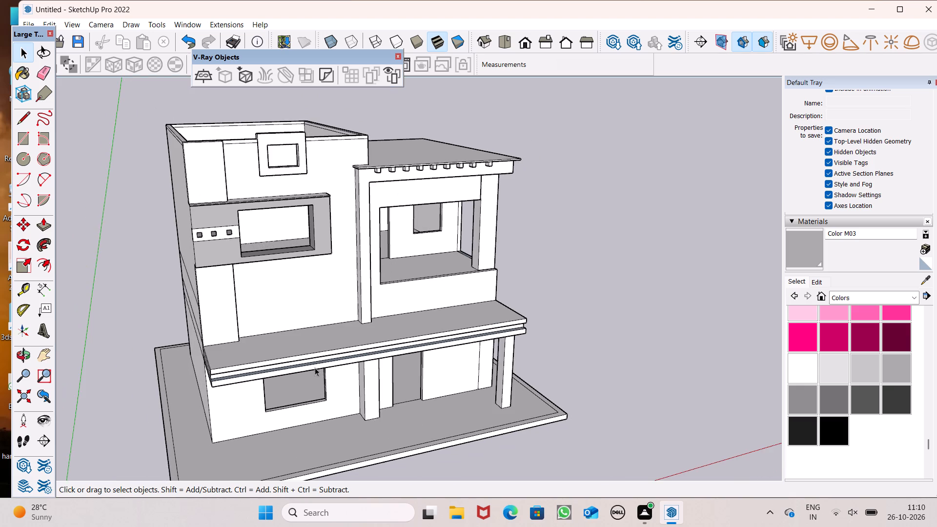
middle_click_drag(315, 368, 398, 232)
scroll(286, 302, "up", 7)
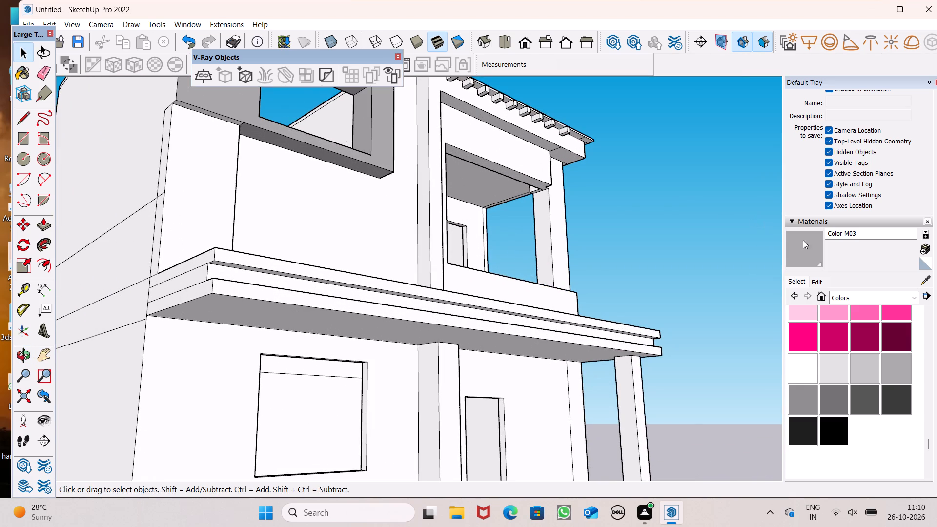
left_click(807, 252)
scroll(247, 299, "up", 6)
left_click(251, 256)
scroll(232, 178, "down", 5)
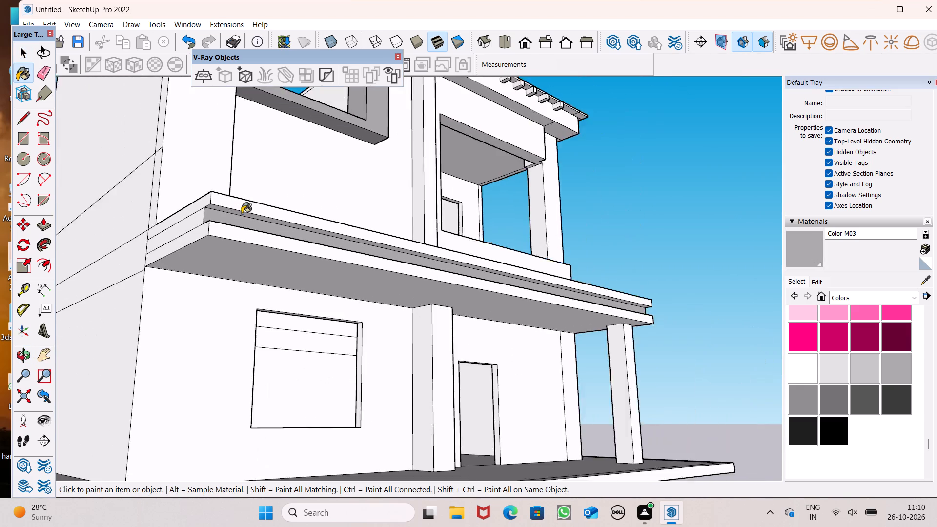
scroll(259, 252, "up", 1)
Examine the whole house exterior from the front, the sides and above.
middle_click_drag(257, 252, 173, 319)
scroll(221, 158, "down", 9)
key("space")
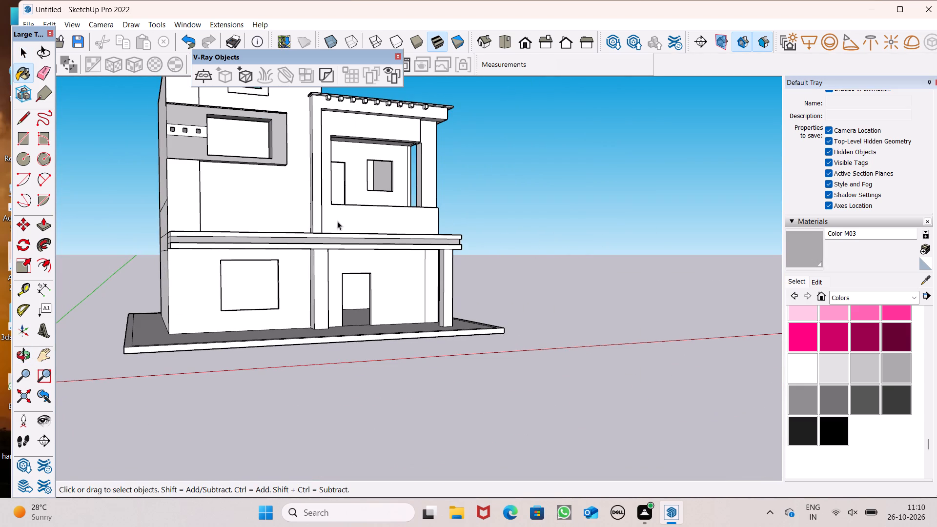
scroll(351, 231, "down", 3)
middle_click_drag(394, 298, 275, 294)
scroll(235, 373, "up", 1)
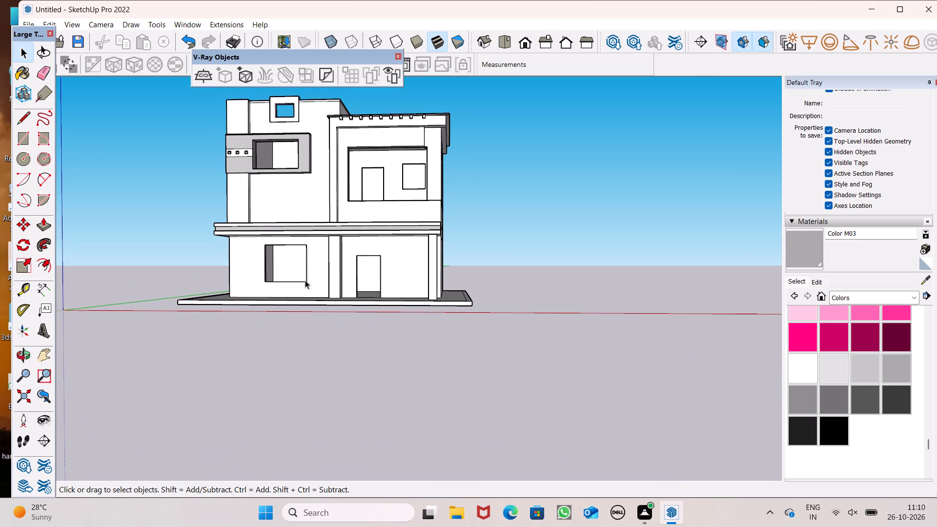
middle_click_drag(428, 202, 169, 289)
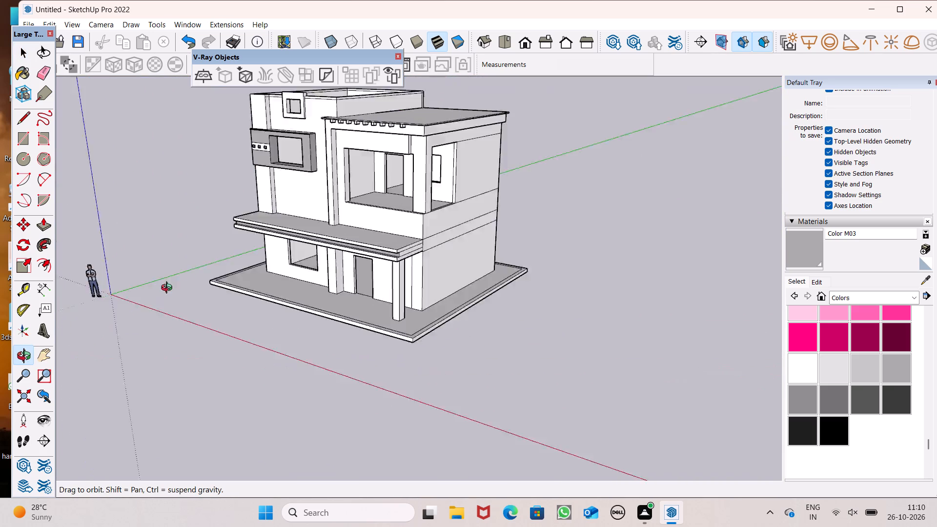
middle_click_drag(169, 289, 339, 262)
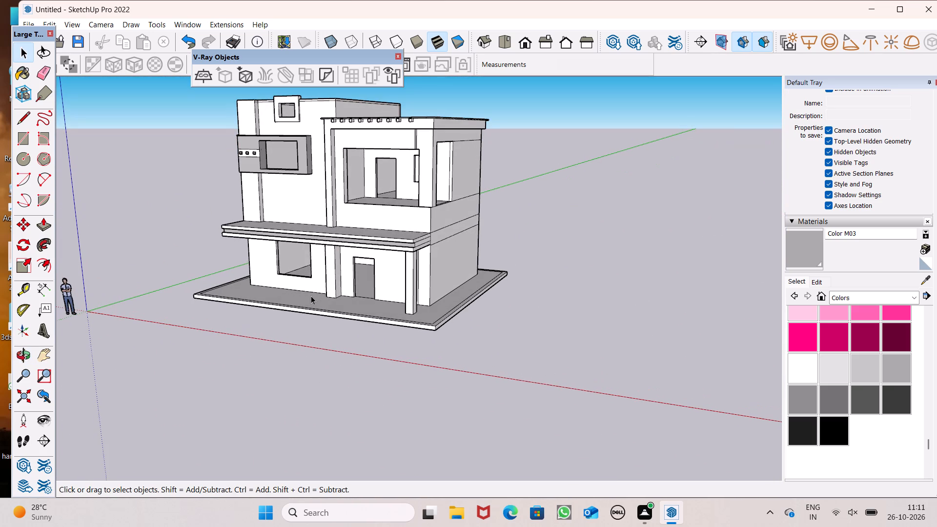
scroll(252, 176, "up", 1)
middle_click_drag(252, 176, 278, 180)
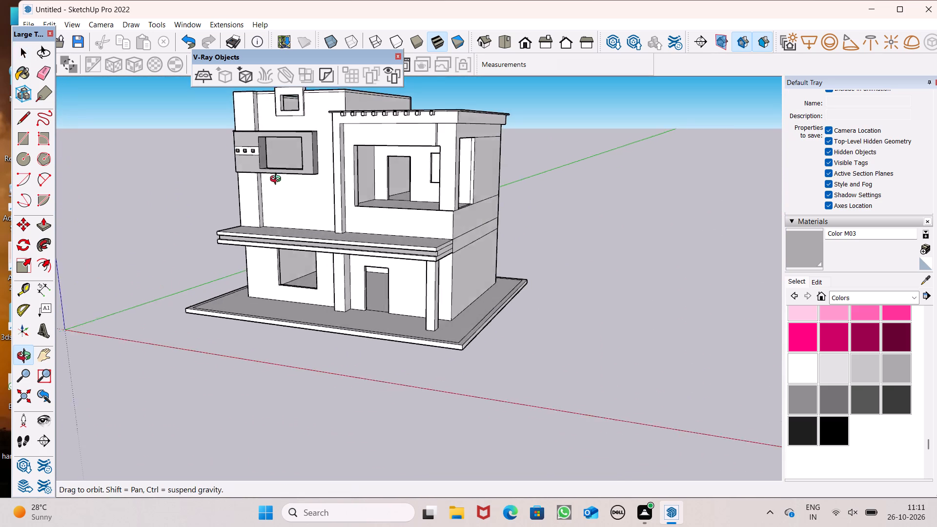
middle_click_drag(278, 180, 408, 339)
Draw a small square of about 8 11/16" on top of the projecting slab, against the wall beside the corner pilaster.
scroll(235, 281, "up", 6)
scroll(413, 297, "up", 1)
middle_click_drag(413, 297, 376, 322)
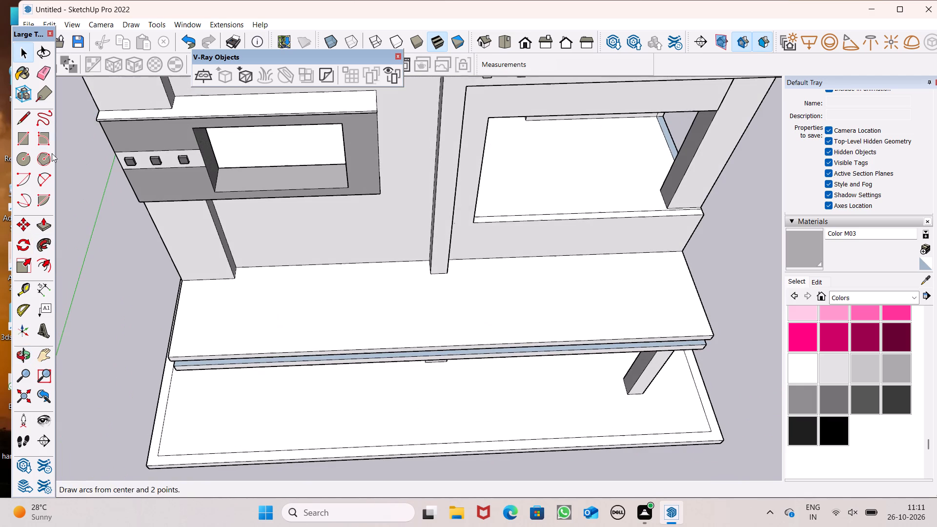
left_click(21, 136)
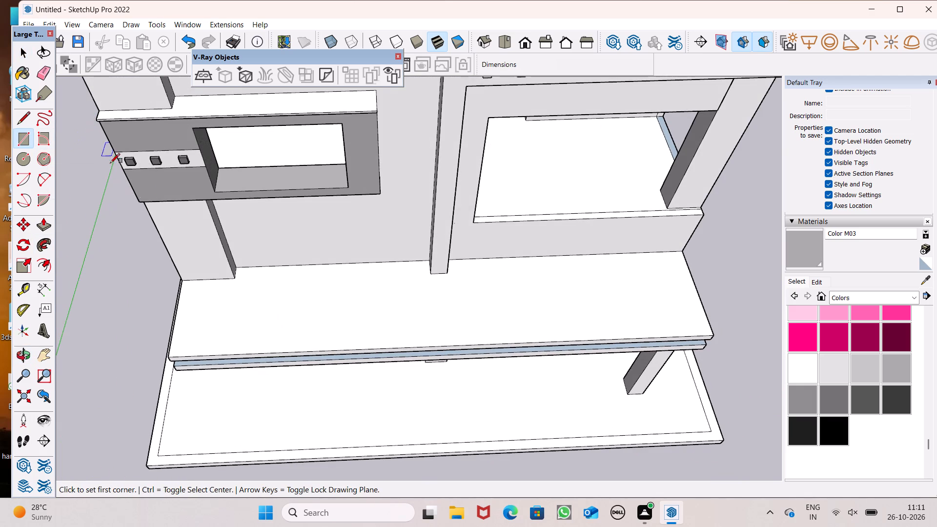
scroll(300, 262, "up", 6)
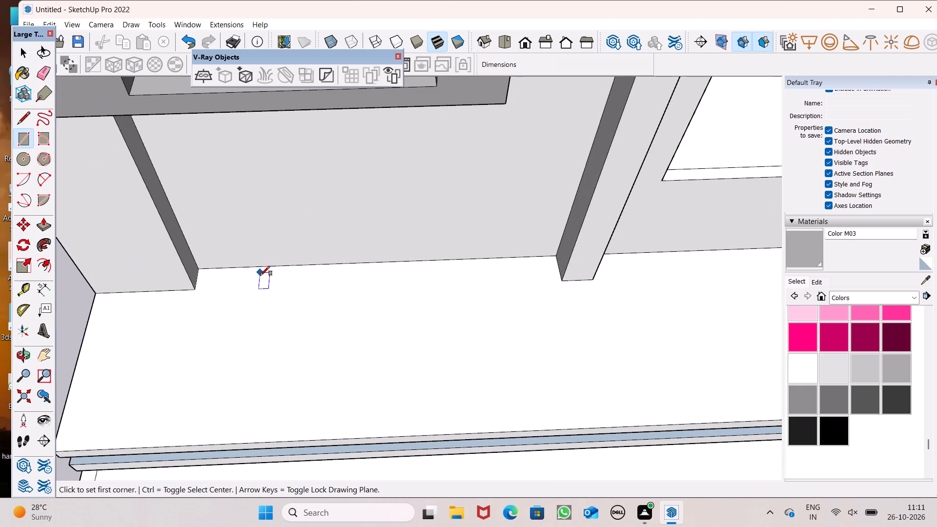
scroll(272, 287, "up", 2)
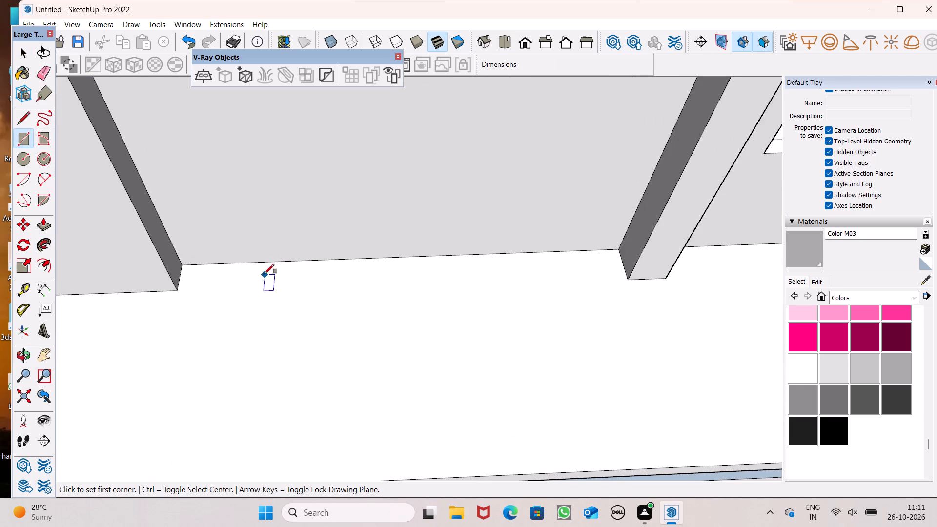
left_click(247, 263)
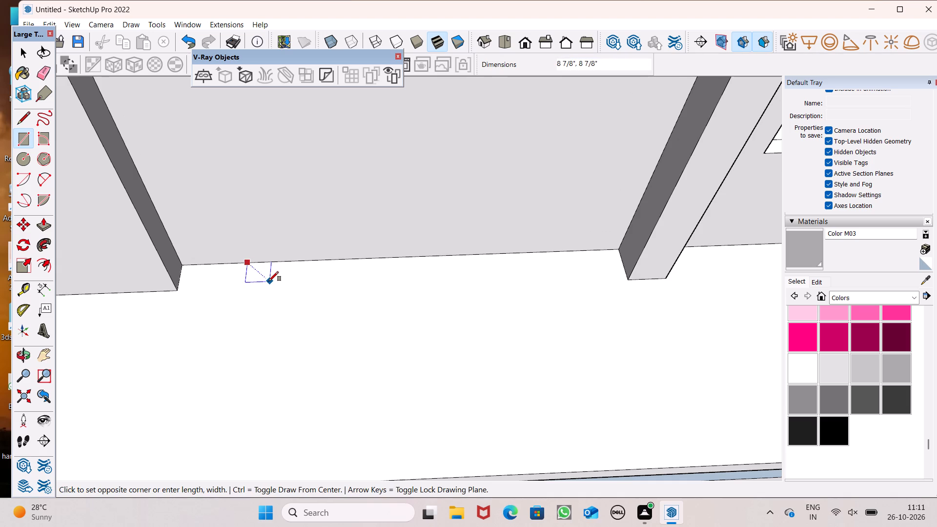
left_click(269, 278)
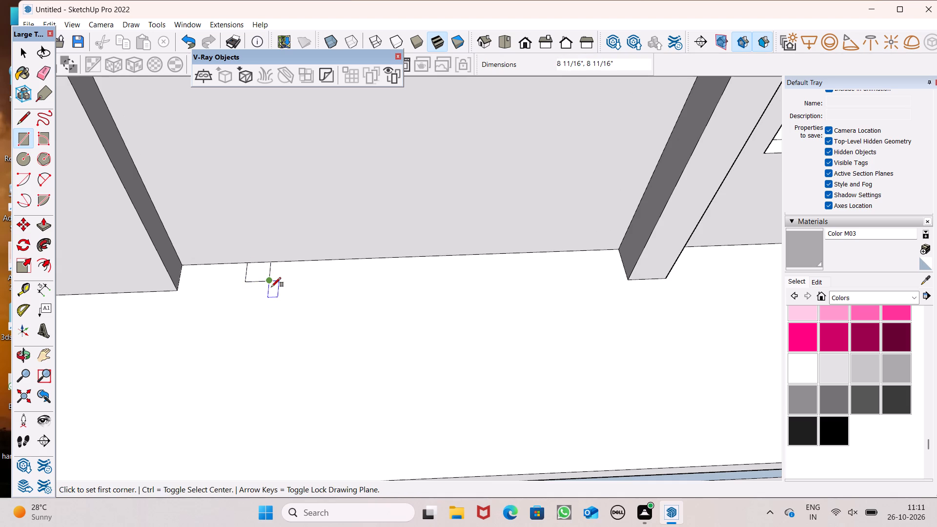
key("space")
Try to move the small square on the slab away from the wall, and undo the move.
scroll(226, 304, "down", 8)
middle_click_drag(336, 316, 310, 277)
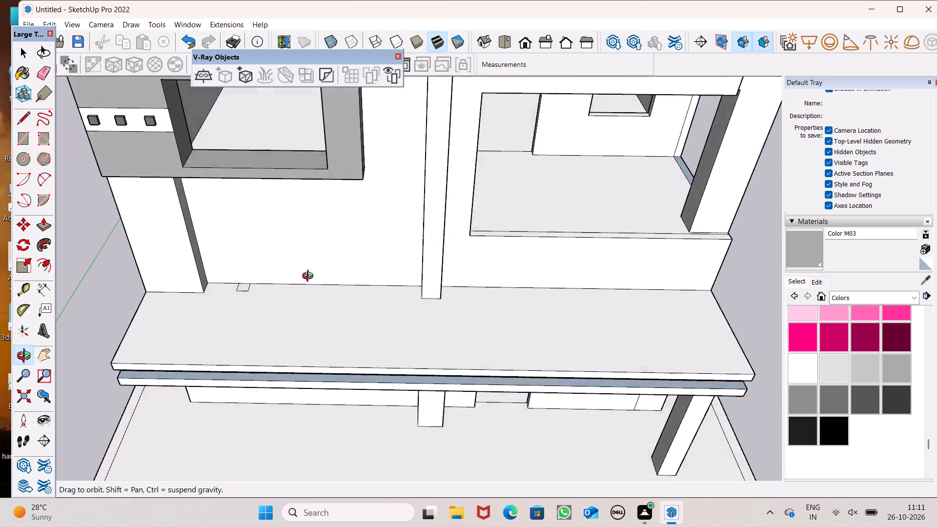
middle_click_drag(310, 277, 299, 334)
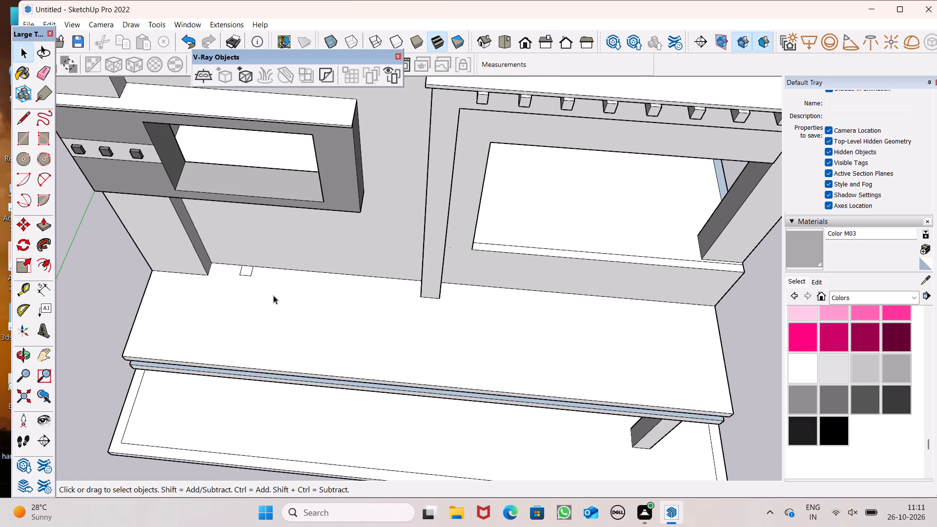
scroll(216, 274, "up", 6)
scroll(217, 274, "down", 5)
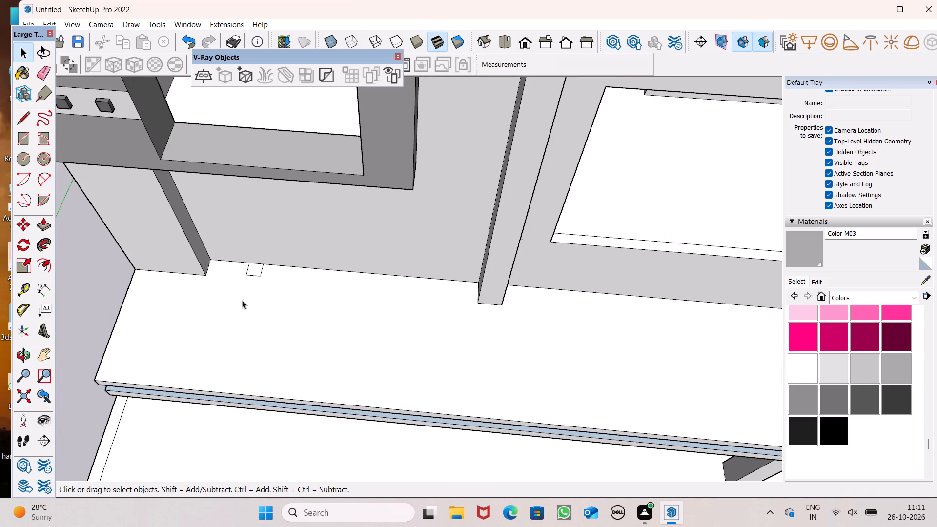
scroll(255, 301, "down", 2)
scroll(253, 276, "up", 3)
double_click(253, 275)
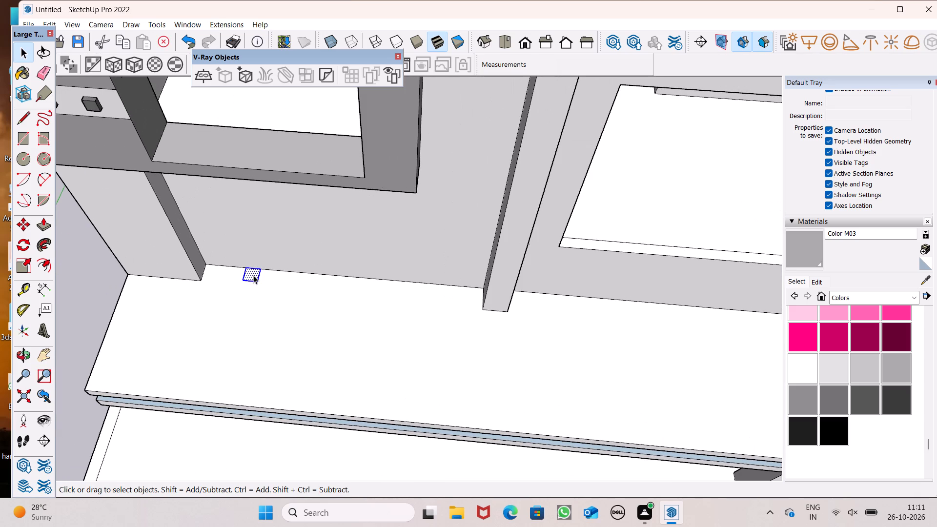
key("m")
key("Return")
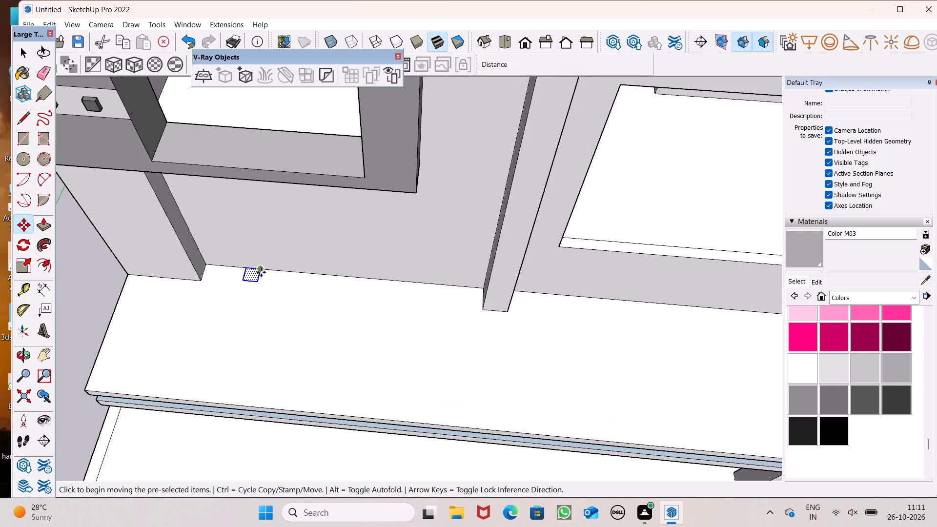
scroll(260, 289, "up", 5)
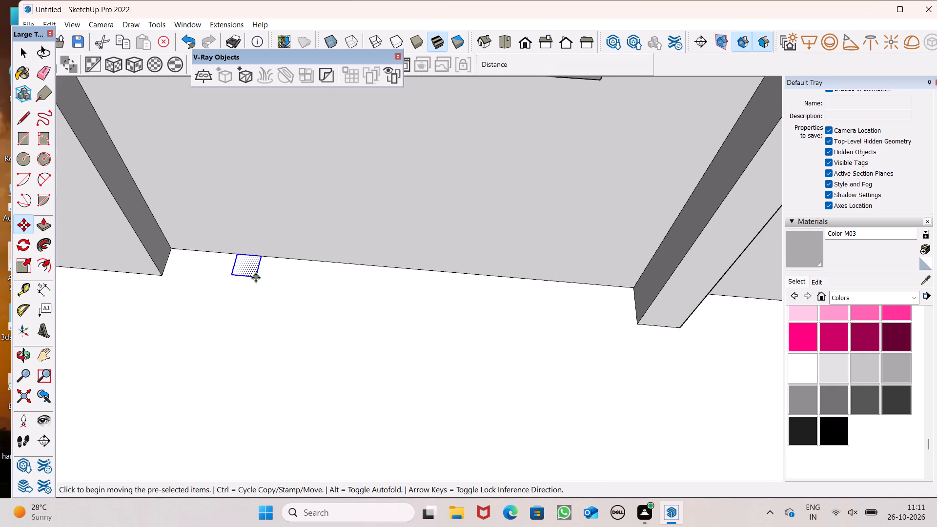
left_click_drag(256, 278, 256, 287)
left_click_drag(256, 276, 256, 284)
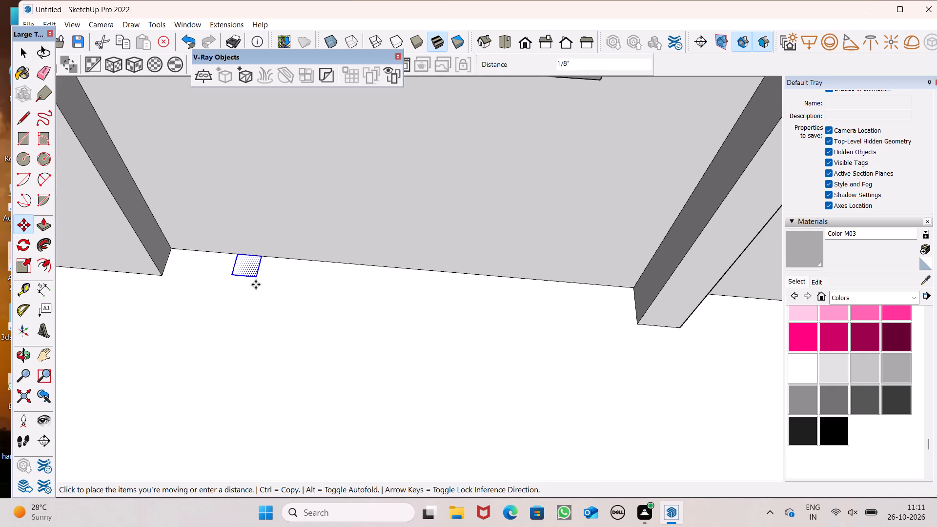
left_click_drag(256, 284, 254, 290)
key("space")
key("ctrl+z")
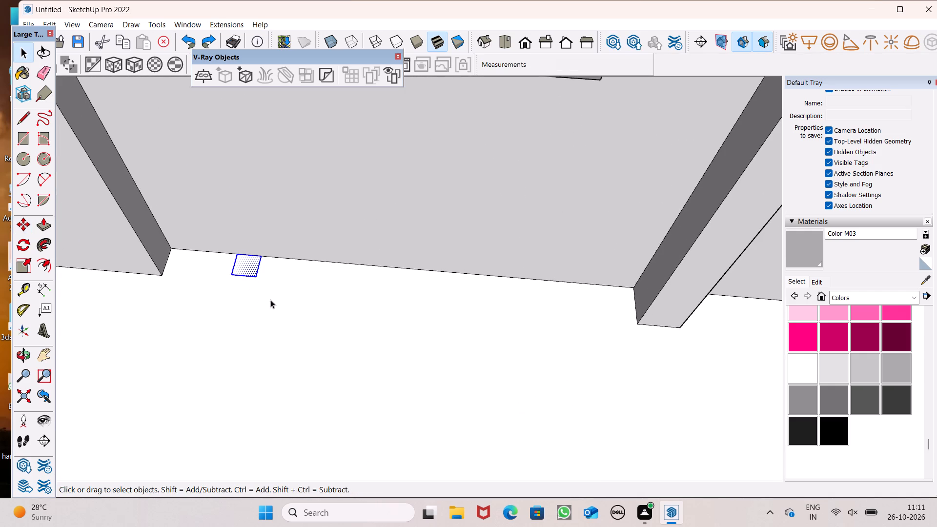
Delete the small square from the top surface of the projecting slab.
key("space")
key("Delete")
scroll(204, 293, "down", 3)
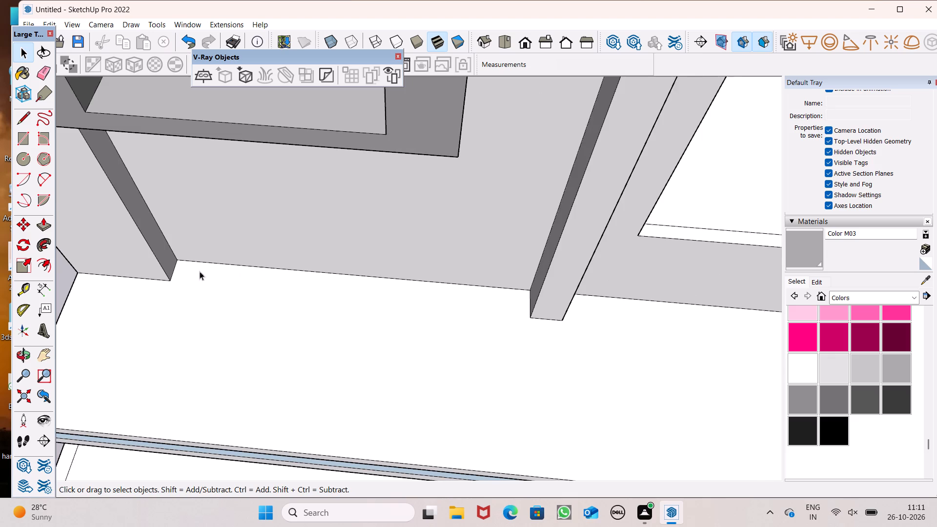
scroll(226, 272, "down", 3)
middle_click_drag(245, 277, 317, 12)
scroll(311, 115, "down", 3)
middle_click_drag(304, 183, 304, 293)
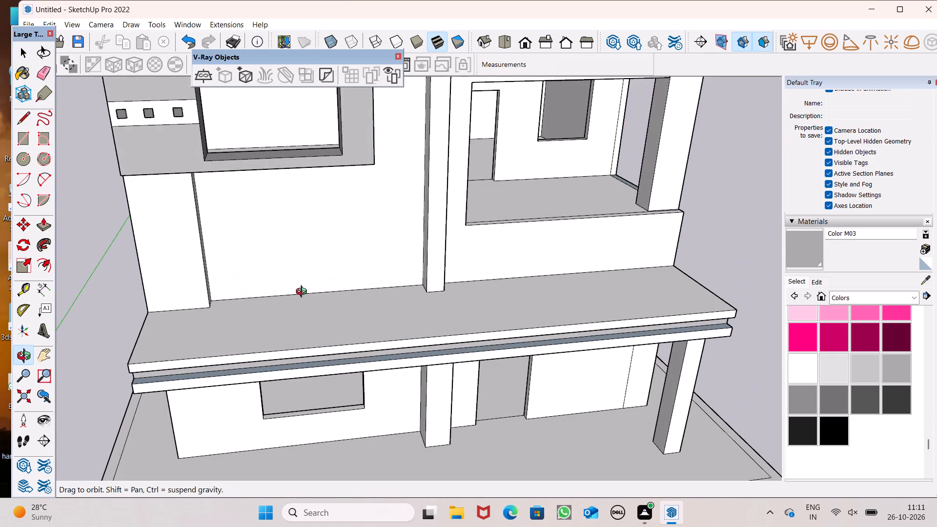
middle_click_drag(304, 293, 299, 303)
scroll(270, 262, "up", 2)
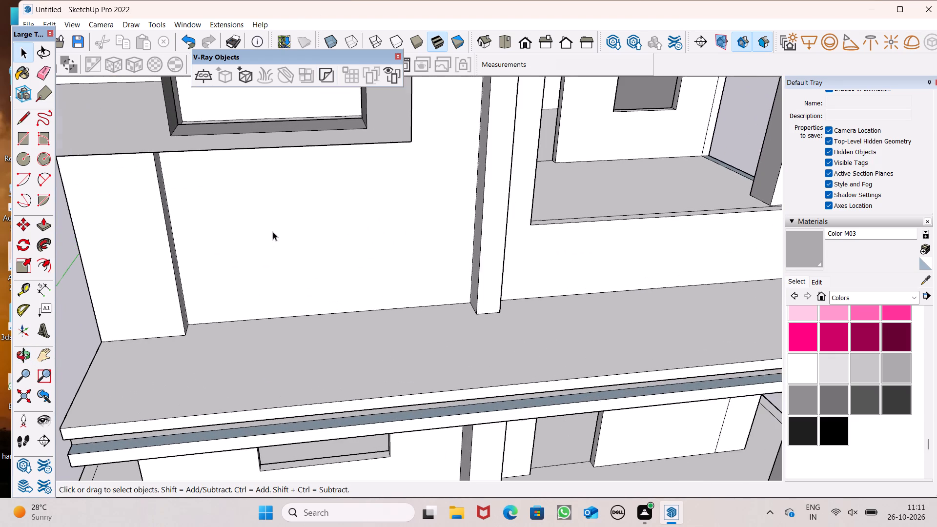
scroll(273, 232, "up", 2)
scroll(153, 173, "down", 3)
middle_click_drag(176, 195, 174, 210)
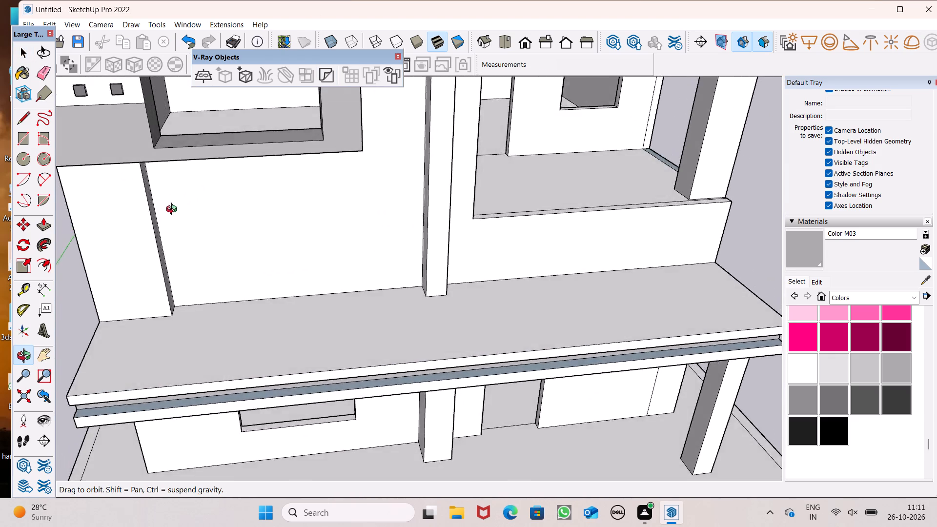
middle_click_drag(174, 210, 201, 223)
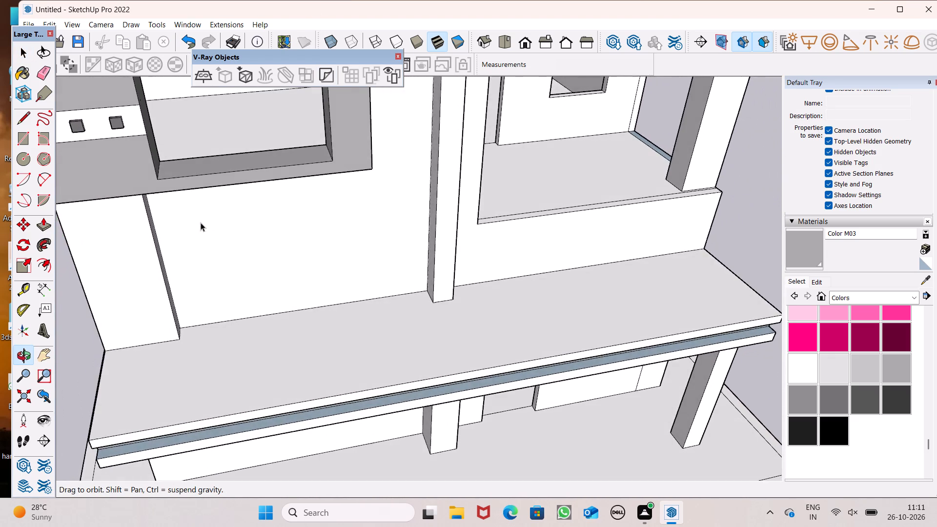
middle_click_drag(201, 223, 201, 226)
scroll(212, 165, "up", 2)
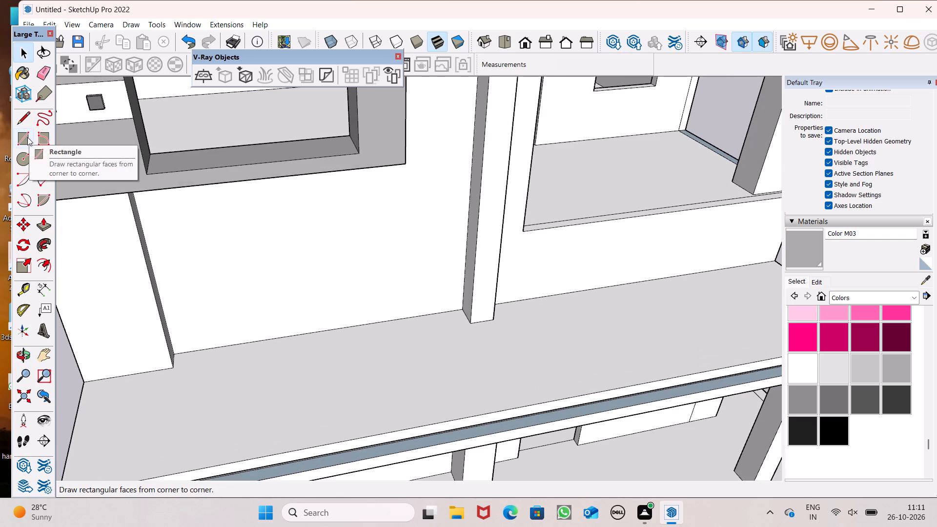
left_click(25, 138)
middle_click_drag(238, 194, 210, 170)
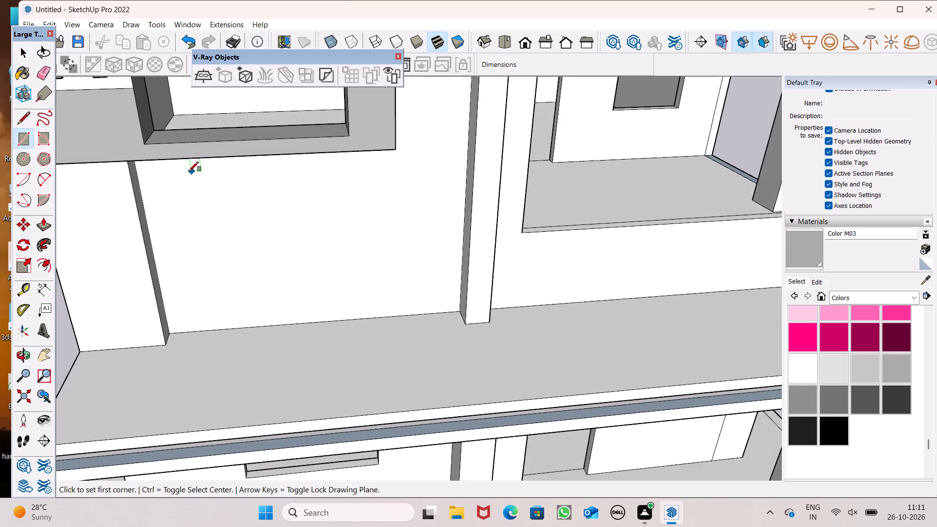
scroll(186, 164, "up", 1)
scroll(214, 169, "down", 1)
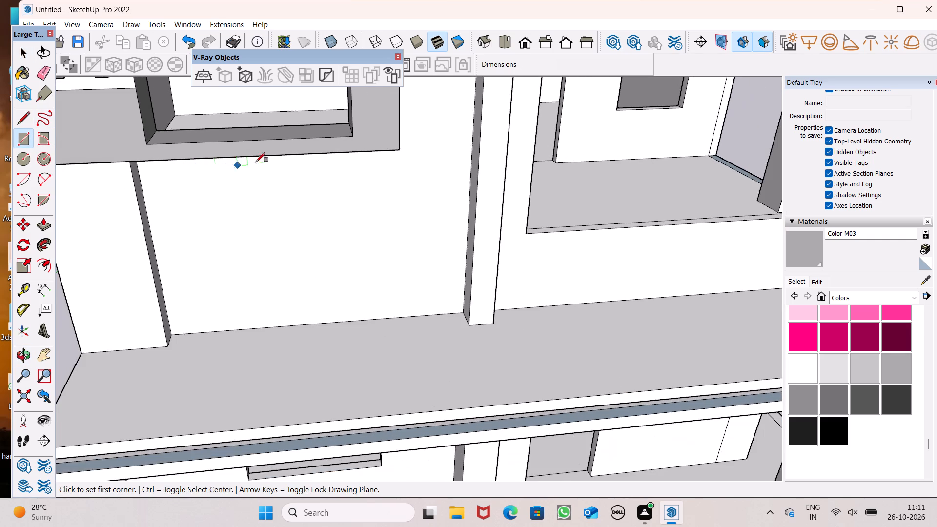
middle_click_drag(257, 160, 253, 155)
Widen the strip beneath the opening of the grey window frame by push/pulling its lower inner face, finishing with about 15/16".
left_click(46, 222)
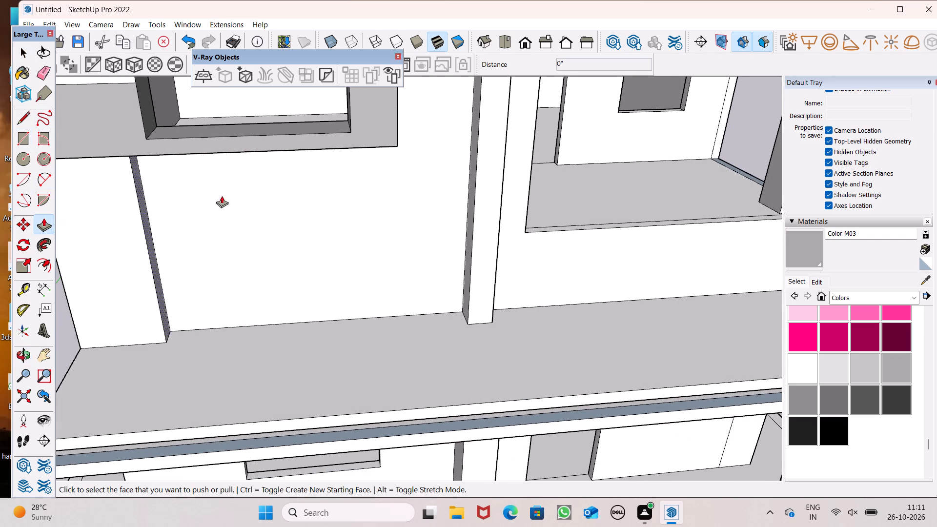
scroll(270, 227, "down", 2)
scroll(234, 134, "up", 3)
left_click_drag(225, 162, 224, 153)
left_click(224, 153)
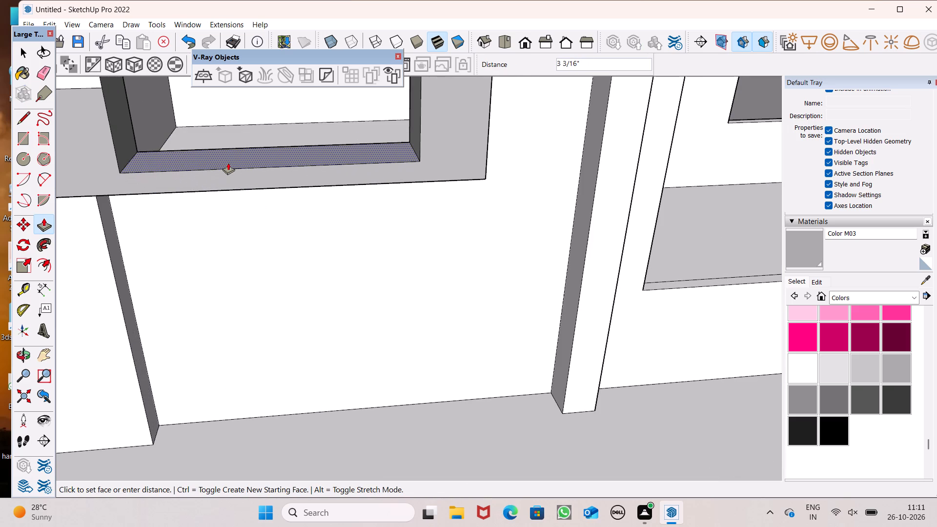
left_click(228, 162)
key("space")
scroll(326, 200, "down", 3)
middle_click_drag(327, 206, 303, 135)
scroll(256, 130, "up", 2)
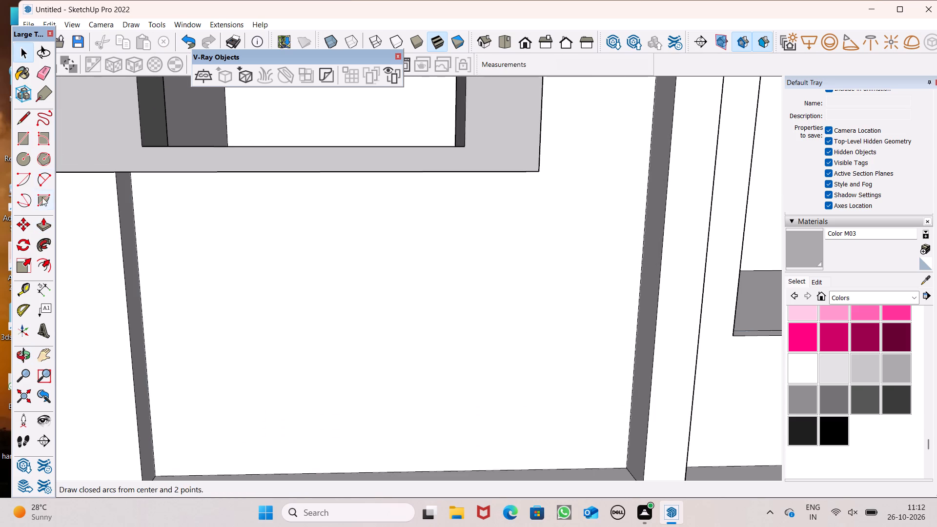
left_click(41, 228)
middle_click_drag(233, 143, 239, 206)
left_click(230, 308)
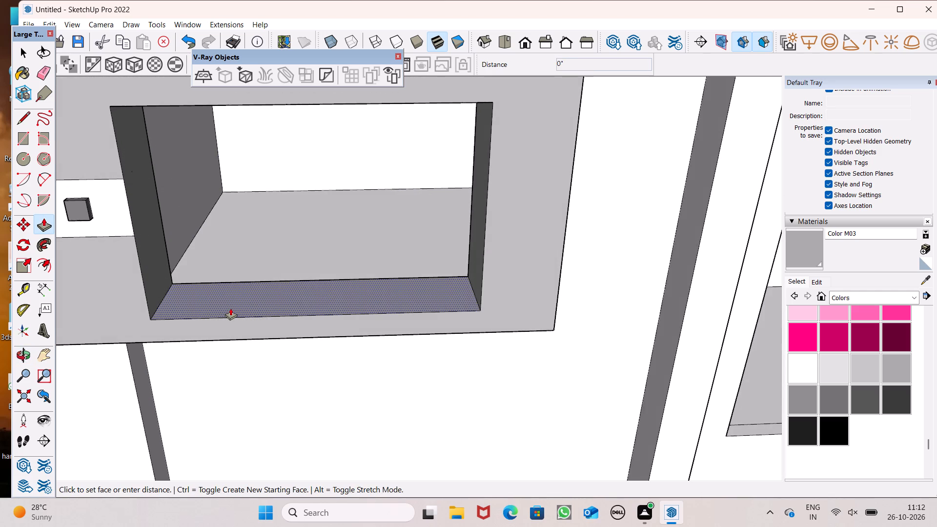
left_click(232, 305)
scroll(229, 217, "down", 3)
middle_click_drag(259, 252, 245, 155)
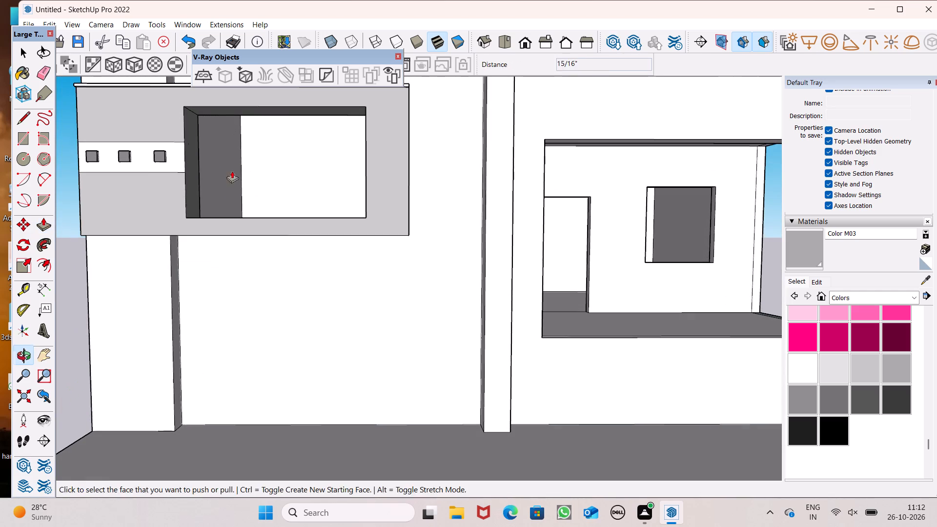
key("space")
Draw a small rectangle of about 4 7/16" by 3 3/4" on the grey strip beneath the window opening.
scroll(50, 212, "up", 2)
left_click(30, 141)
scroll(525, 243, "up", 2)
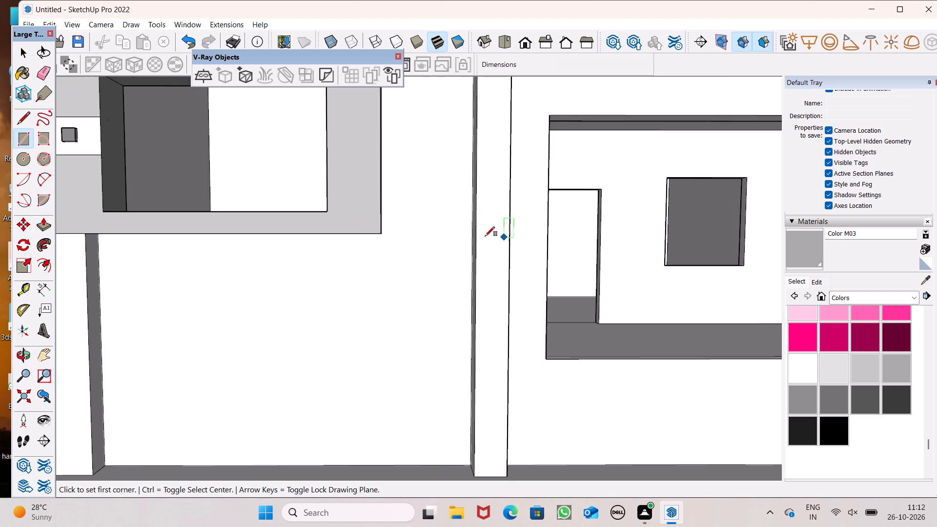
scroll(227, 230, "down", 2)
scroll(189, 216, "up", 6)
scroll(295, 197, "down", 2)
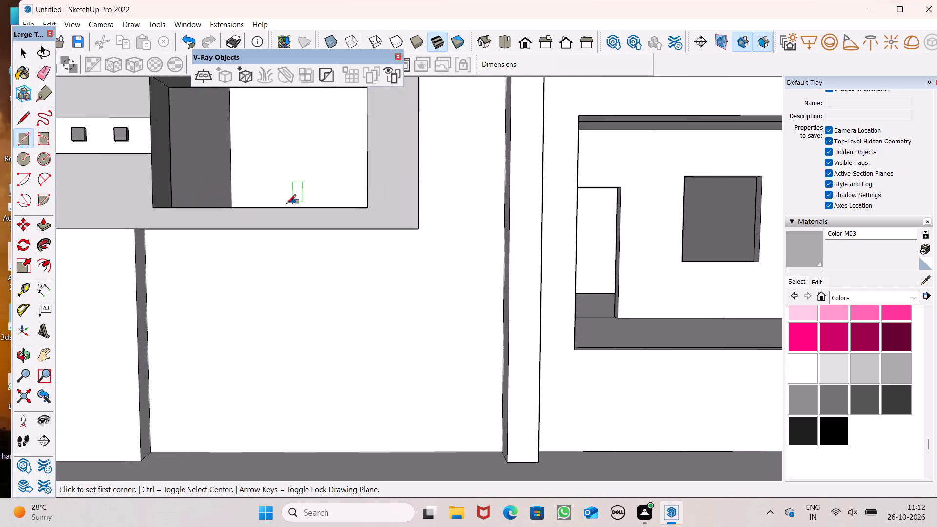
scroll(269, 211, "up", 6)
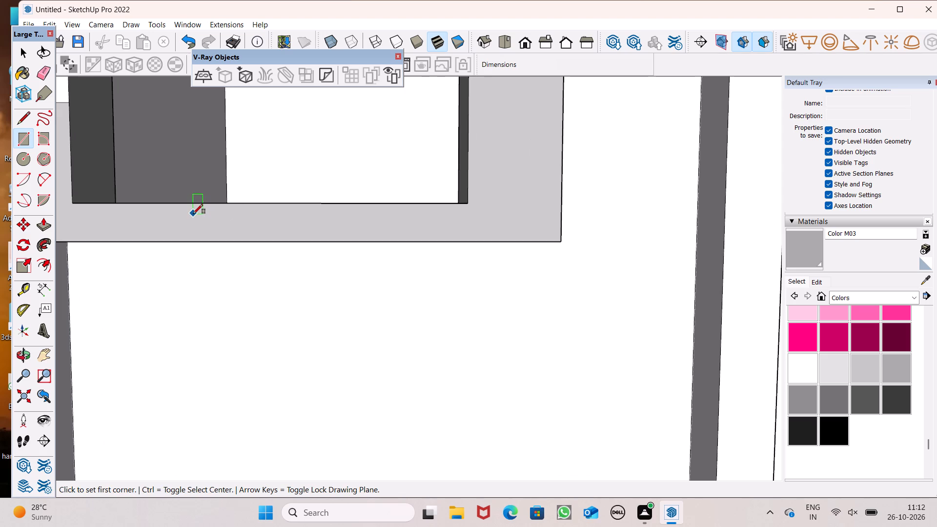
scroll(193, 218, "up", 7)
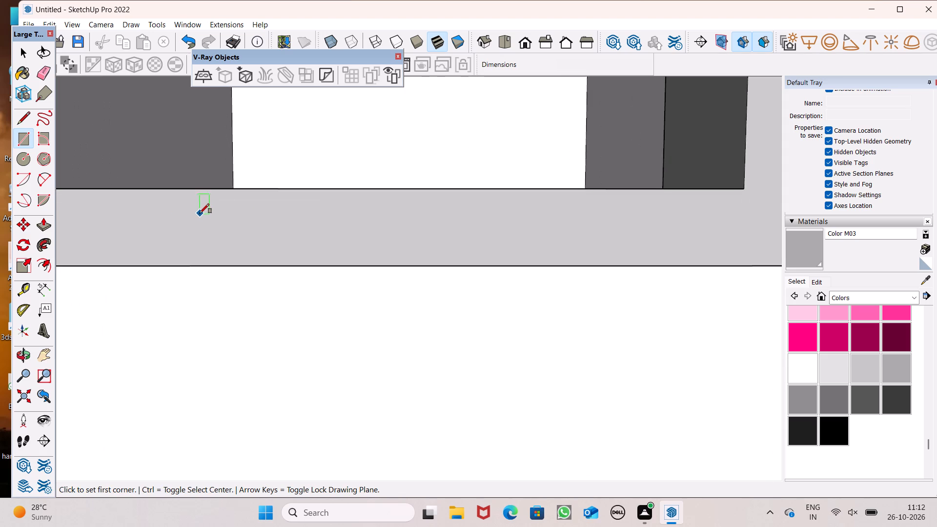
left_click(191, 208)
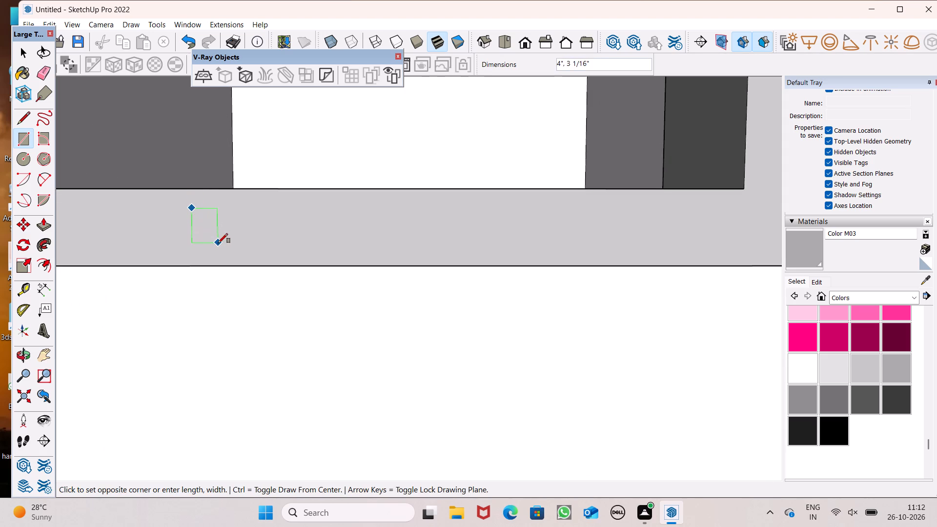
left_click(230, 241)
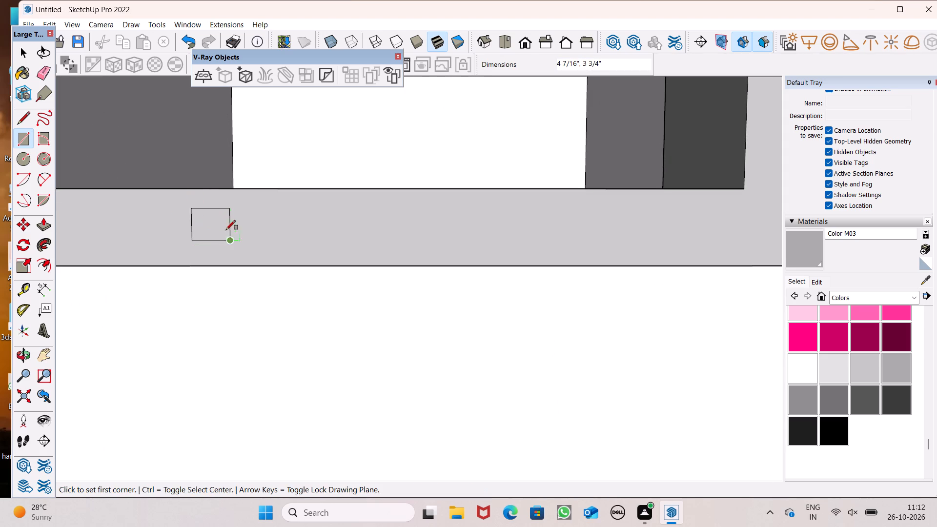
Move the small rectangle slightly lower on the grey strip.
key("space")
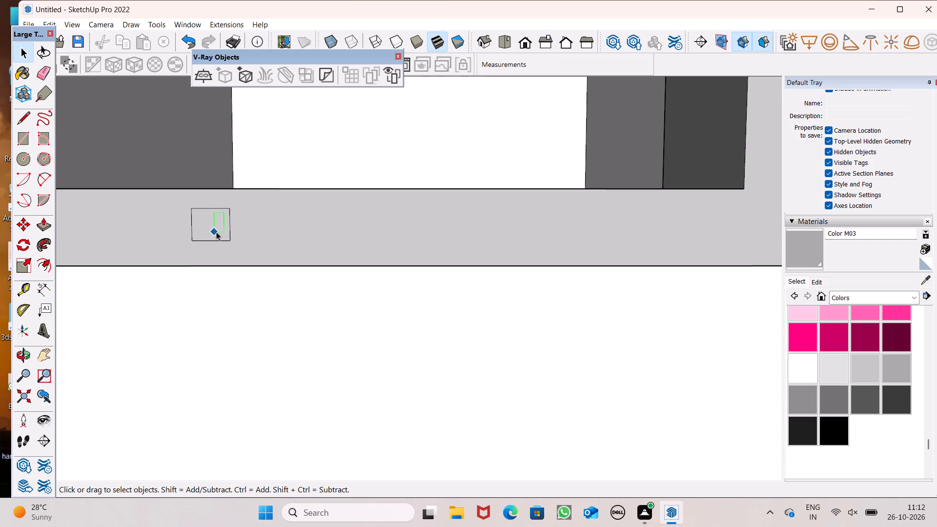
double_click(217, 231)
double_click(219, 229)
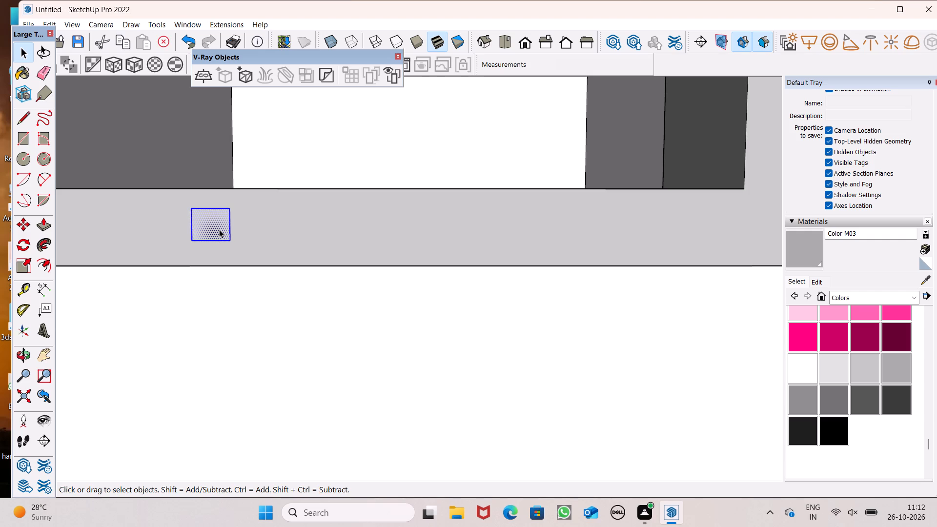
key("m")
key("Return")
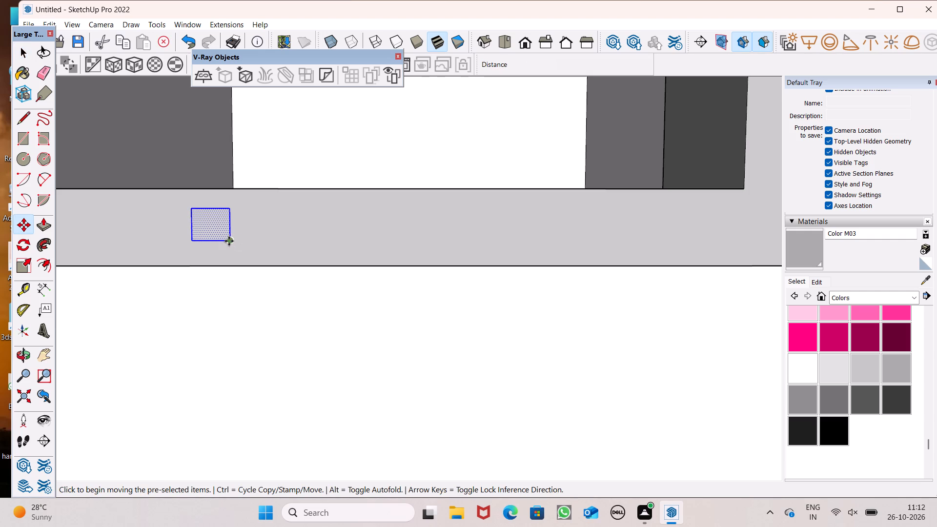
left_click_drag(228, 241, 225, 250)
double_click(225, 250)
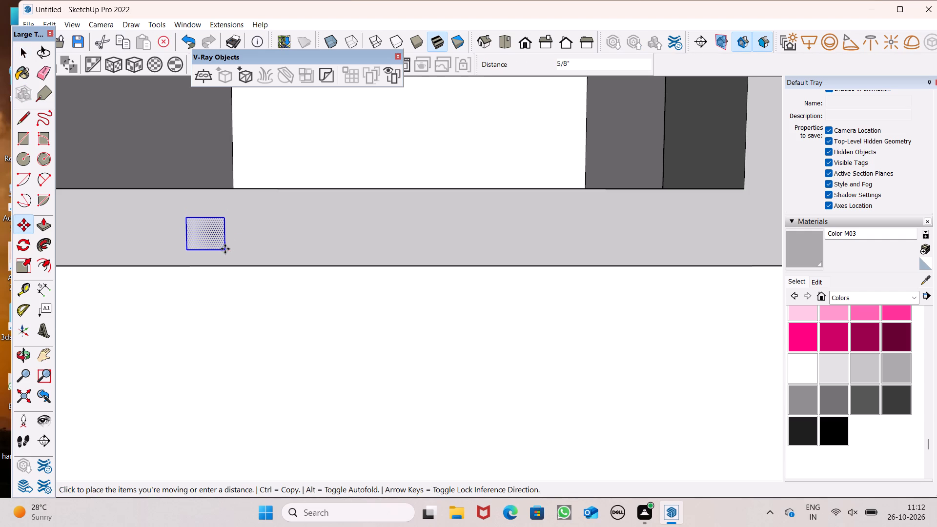
Copy the small rectangle horizontally along the strip at a spacing of about 9 3/16" and multiply the copy by 6.
left_click_drag(226, 251, 242, 251)
left_click_drag(224, 250, 275, 252)
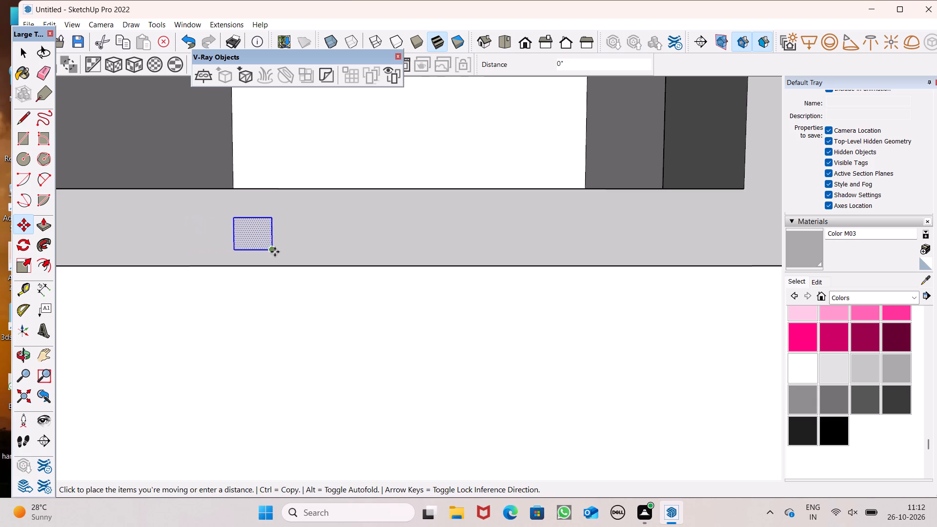
left_click_drag(275, 252, 326, 234)
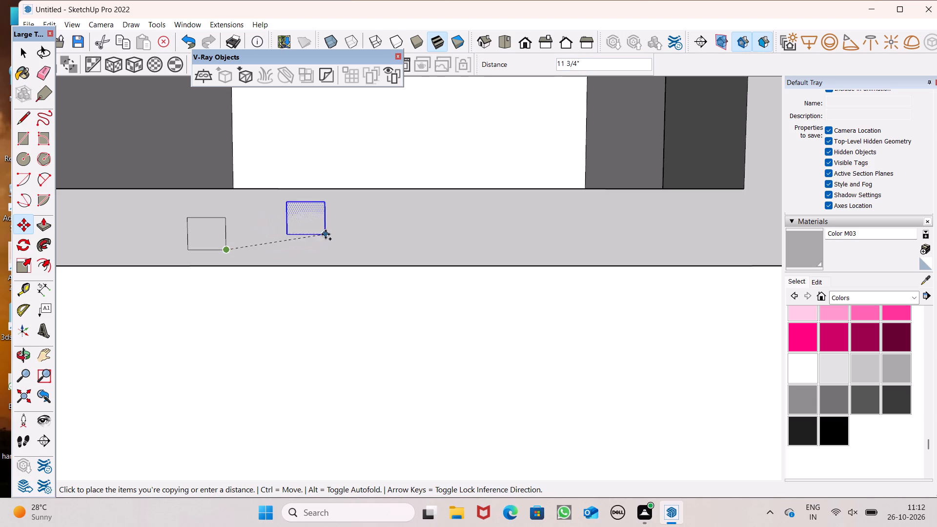
left_click_drag(326, 234, 327, 243)
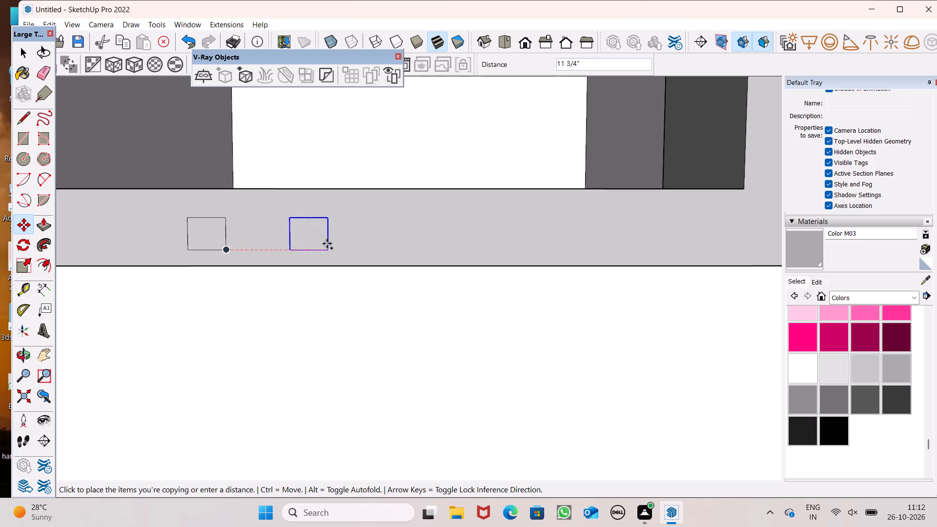
left_click_drag(327, 243, 312, 235)
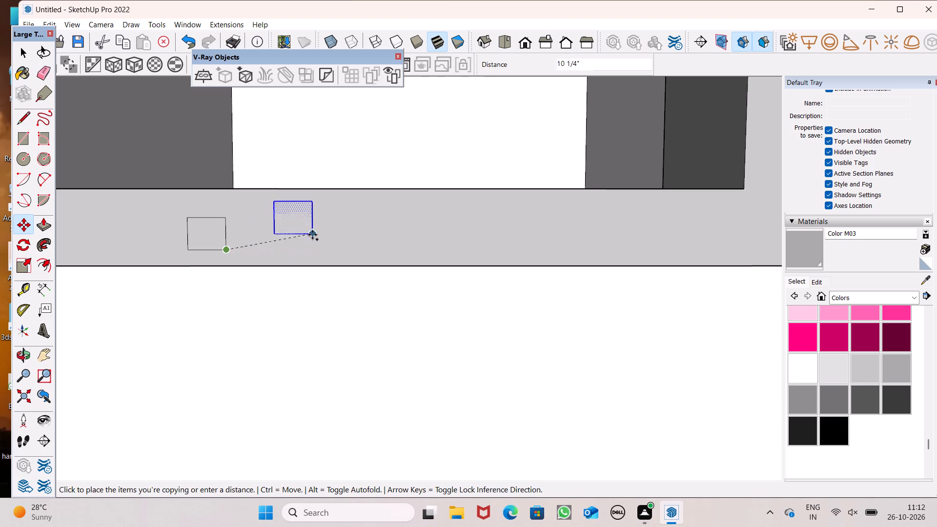
left_click_drag(312, 235, 305, 244)
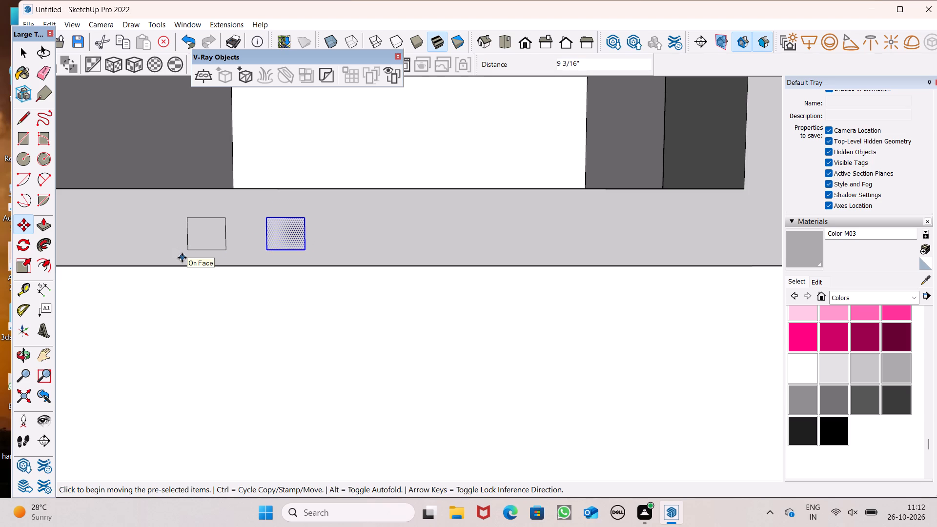
key("shift+asterisk")
key("6")
key("Return")
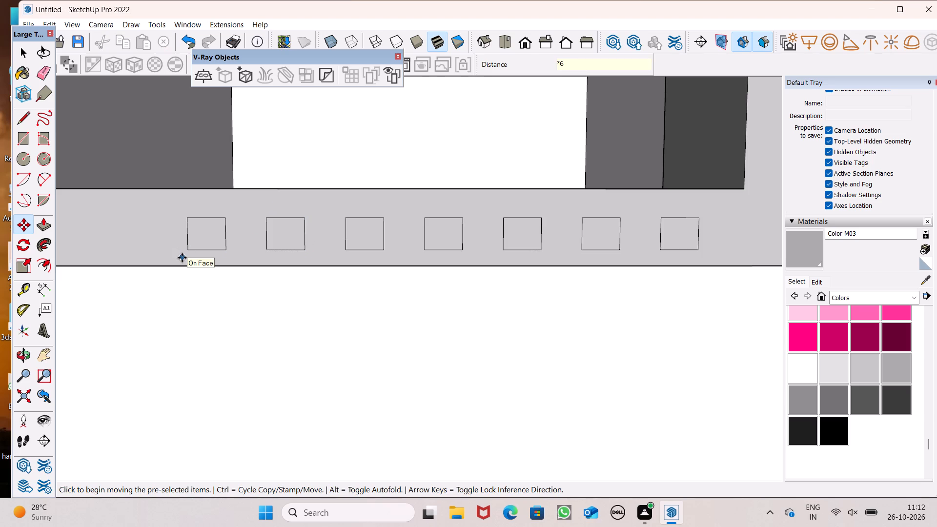
key("space")
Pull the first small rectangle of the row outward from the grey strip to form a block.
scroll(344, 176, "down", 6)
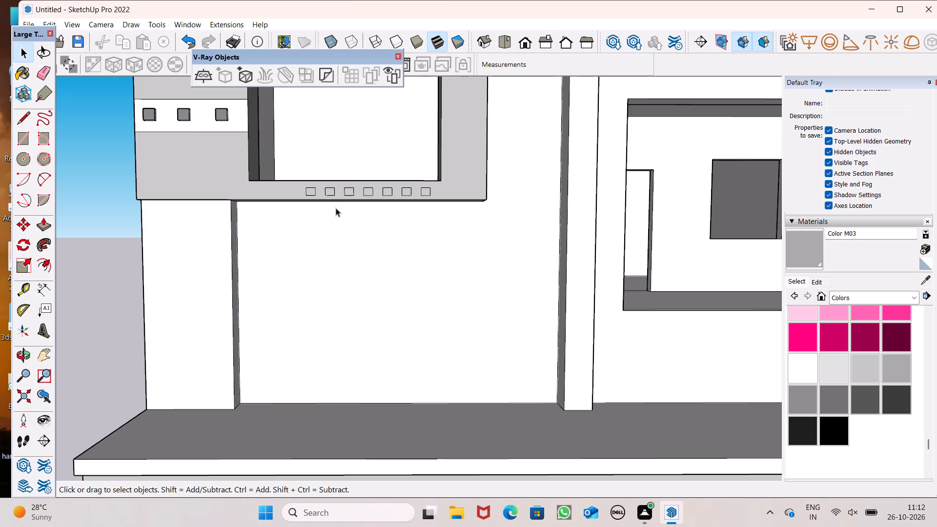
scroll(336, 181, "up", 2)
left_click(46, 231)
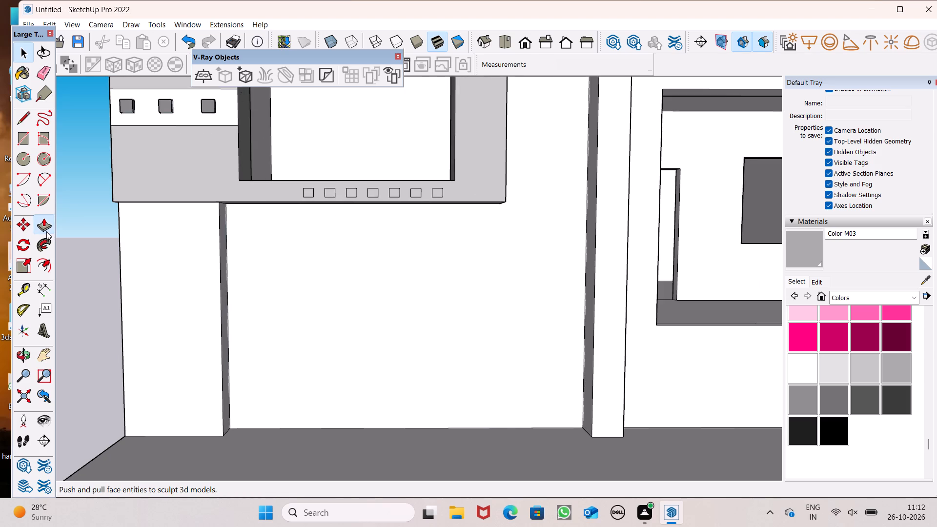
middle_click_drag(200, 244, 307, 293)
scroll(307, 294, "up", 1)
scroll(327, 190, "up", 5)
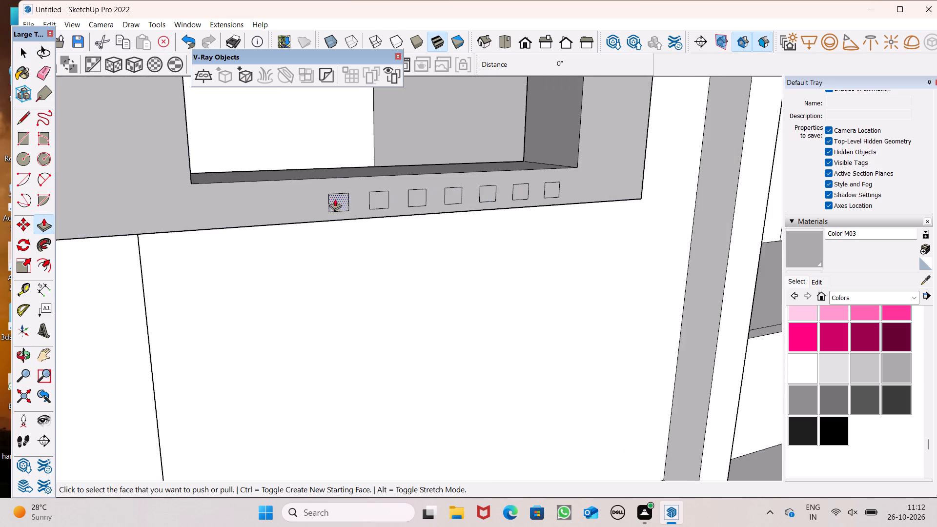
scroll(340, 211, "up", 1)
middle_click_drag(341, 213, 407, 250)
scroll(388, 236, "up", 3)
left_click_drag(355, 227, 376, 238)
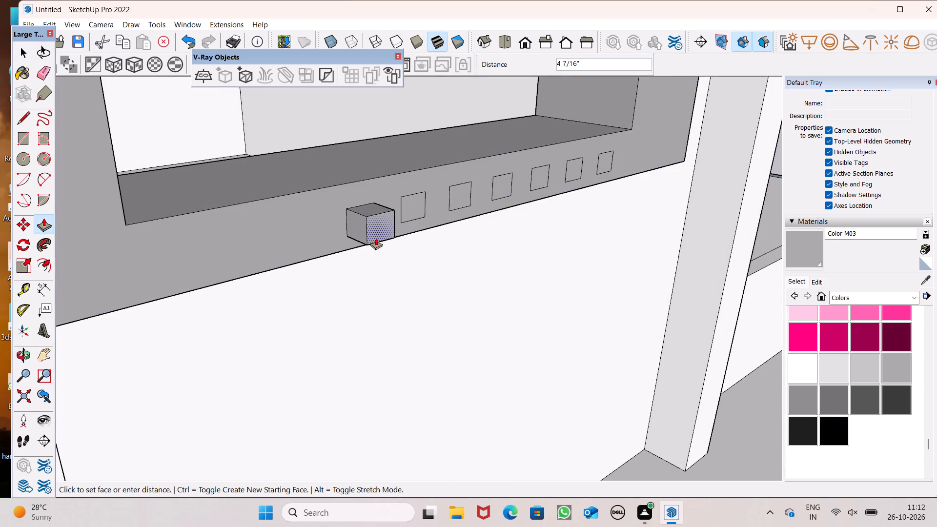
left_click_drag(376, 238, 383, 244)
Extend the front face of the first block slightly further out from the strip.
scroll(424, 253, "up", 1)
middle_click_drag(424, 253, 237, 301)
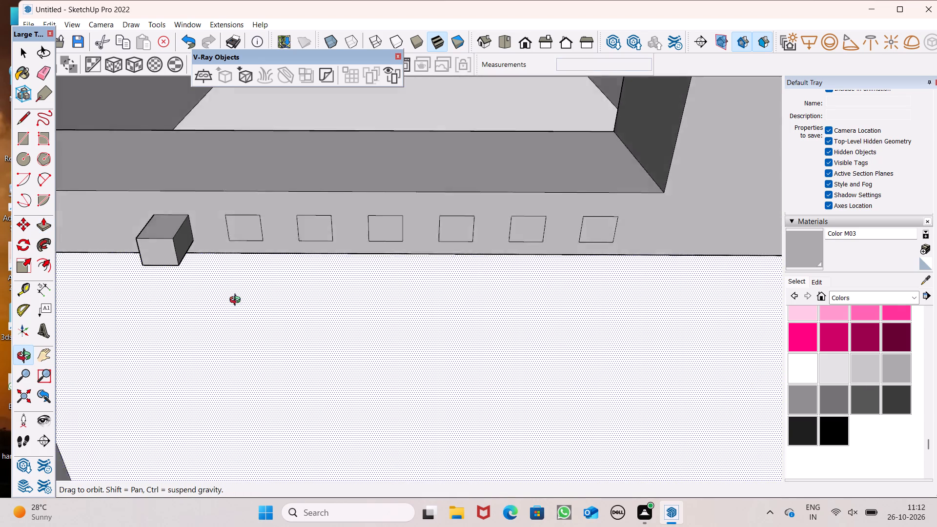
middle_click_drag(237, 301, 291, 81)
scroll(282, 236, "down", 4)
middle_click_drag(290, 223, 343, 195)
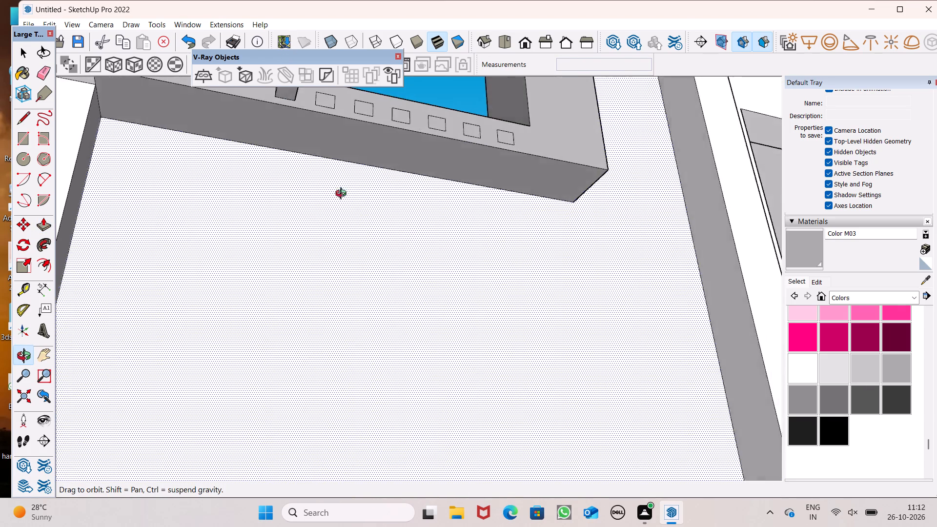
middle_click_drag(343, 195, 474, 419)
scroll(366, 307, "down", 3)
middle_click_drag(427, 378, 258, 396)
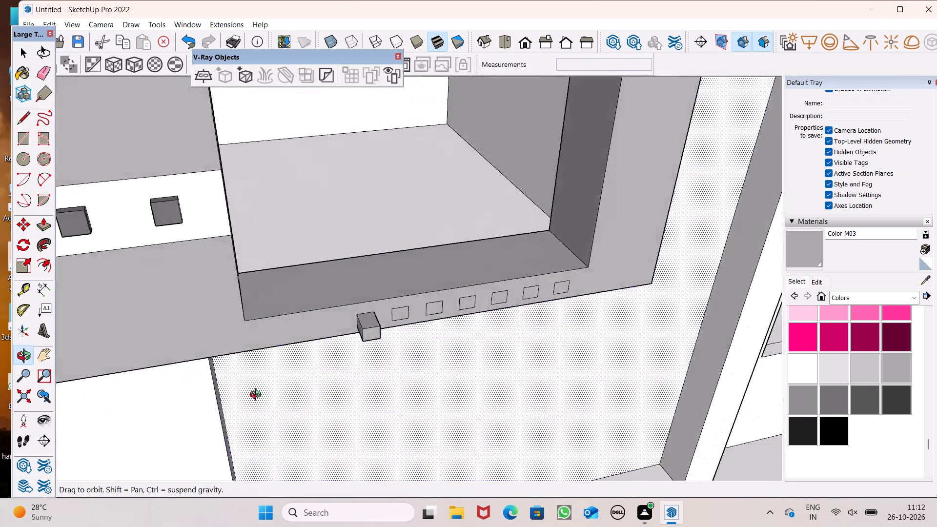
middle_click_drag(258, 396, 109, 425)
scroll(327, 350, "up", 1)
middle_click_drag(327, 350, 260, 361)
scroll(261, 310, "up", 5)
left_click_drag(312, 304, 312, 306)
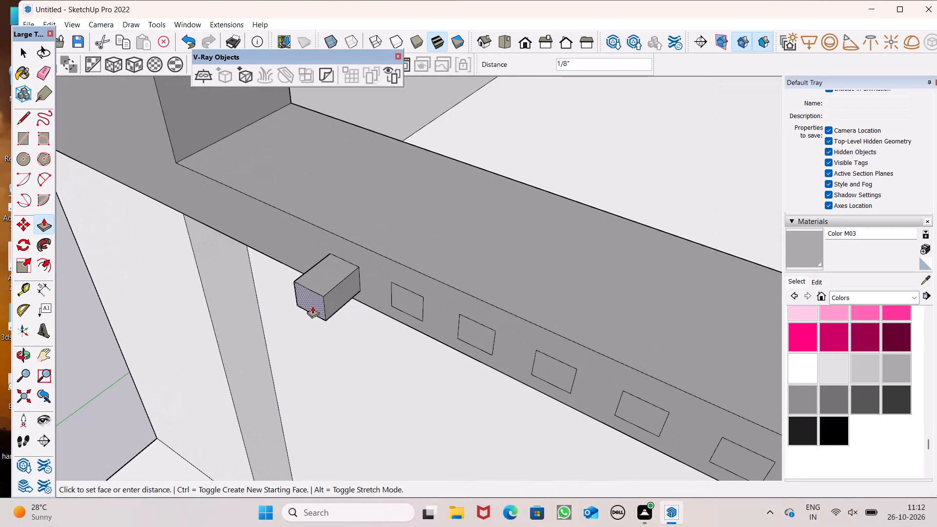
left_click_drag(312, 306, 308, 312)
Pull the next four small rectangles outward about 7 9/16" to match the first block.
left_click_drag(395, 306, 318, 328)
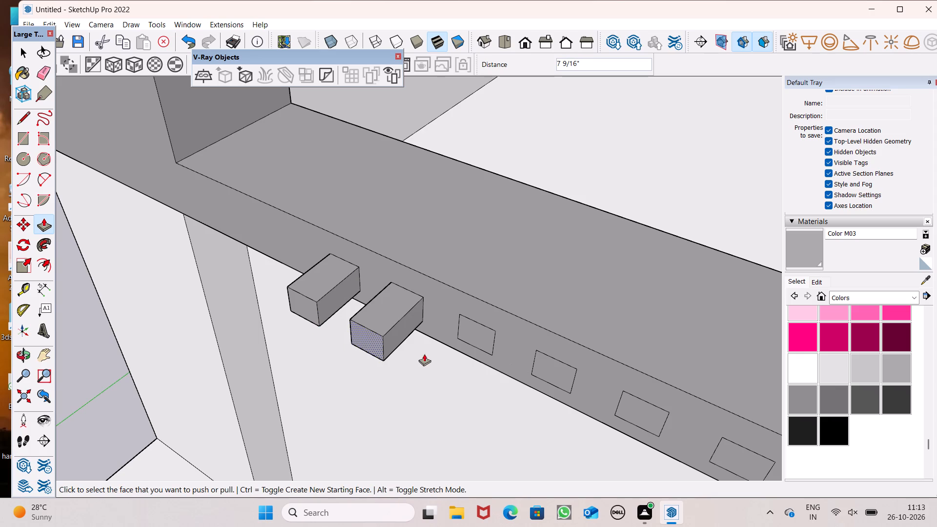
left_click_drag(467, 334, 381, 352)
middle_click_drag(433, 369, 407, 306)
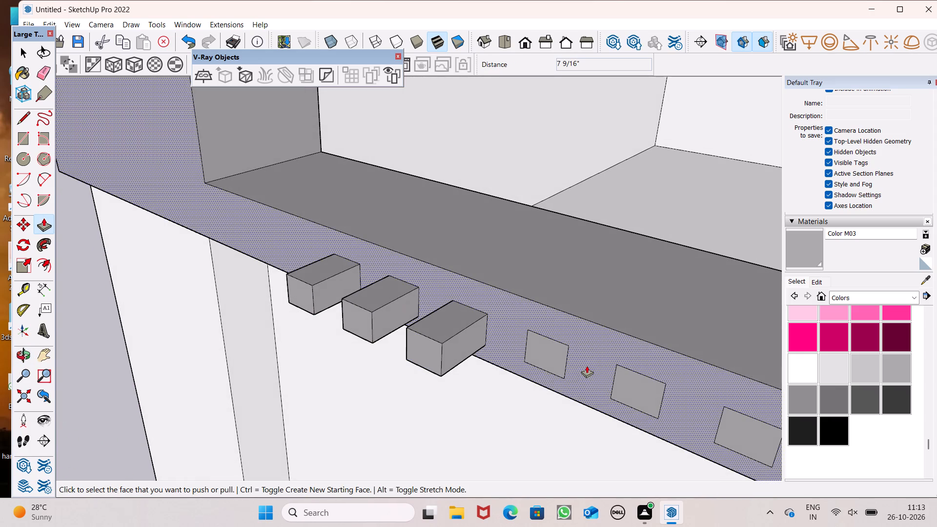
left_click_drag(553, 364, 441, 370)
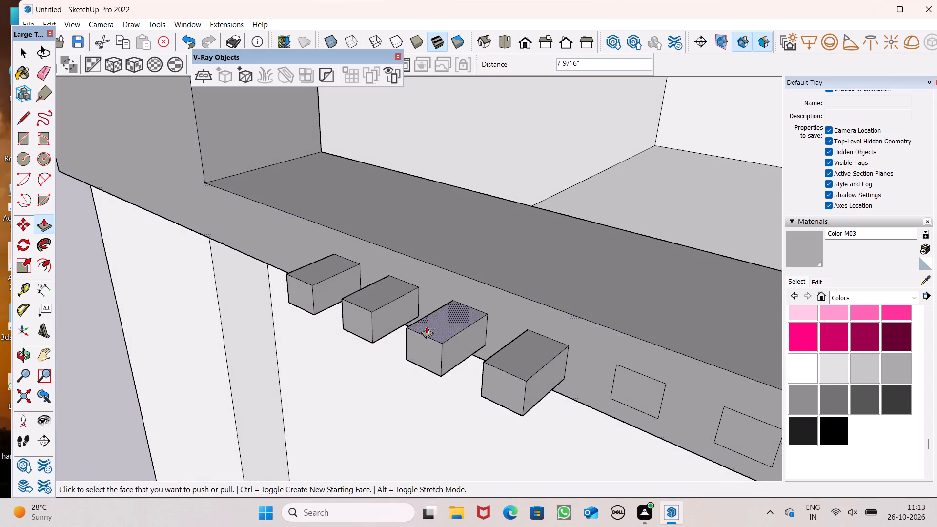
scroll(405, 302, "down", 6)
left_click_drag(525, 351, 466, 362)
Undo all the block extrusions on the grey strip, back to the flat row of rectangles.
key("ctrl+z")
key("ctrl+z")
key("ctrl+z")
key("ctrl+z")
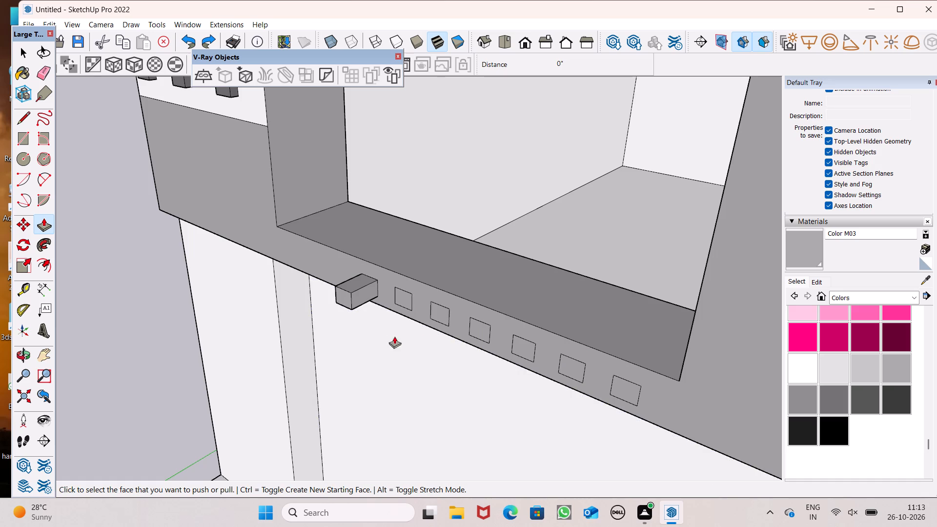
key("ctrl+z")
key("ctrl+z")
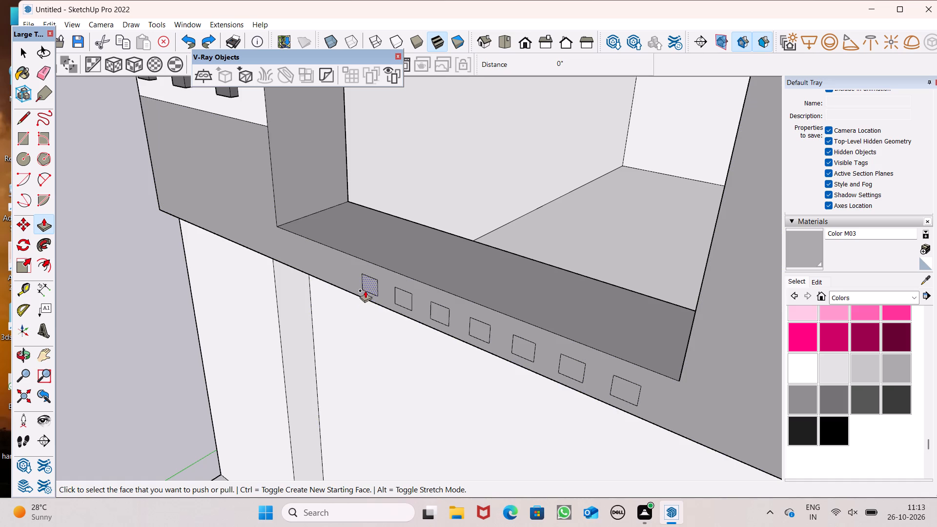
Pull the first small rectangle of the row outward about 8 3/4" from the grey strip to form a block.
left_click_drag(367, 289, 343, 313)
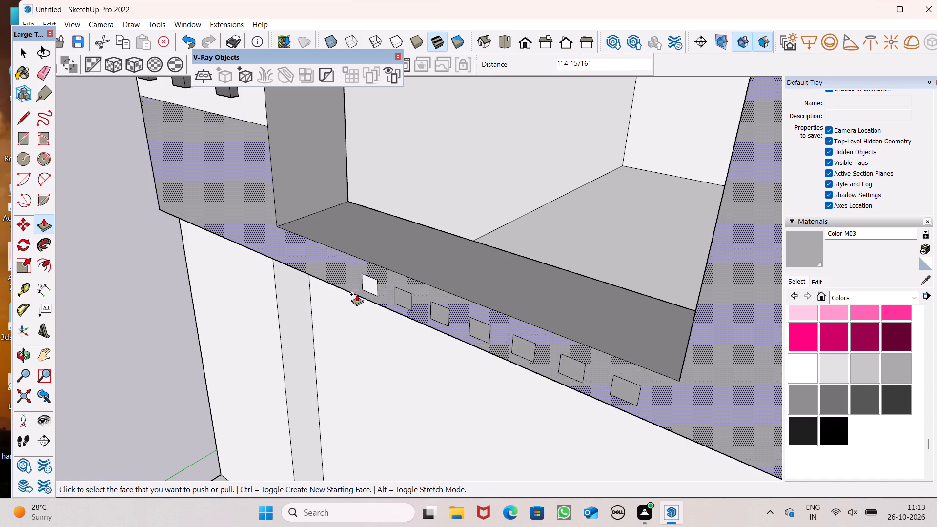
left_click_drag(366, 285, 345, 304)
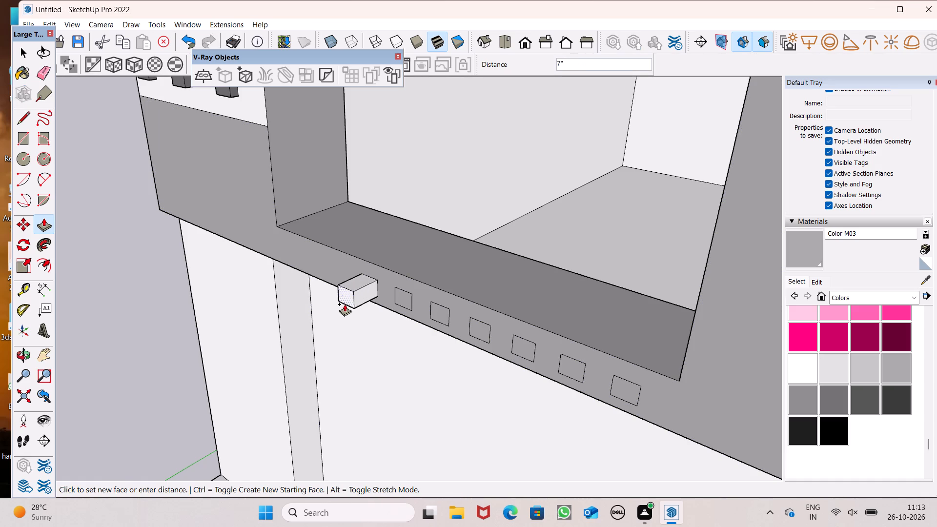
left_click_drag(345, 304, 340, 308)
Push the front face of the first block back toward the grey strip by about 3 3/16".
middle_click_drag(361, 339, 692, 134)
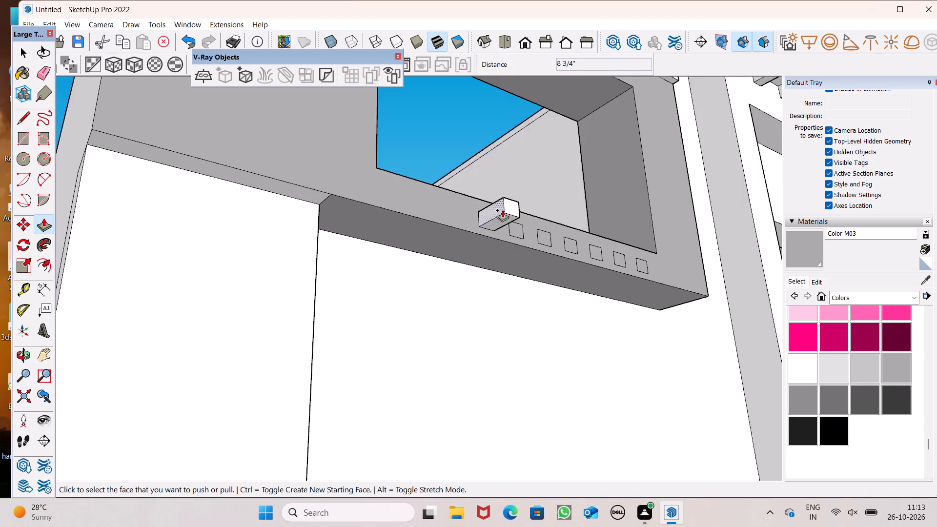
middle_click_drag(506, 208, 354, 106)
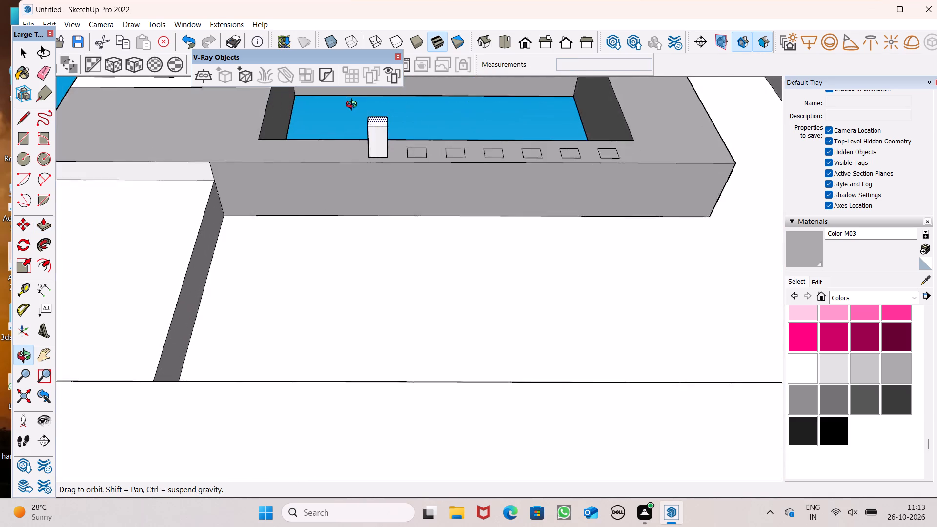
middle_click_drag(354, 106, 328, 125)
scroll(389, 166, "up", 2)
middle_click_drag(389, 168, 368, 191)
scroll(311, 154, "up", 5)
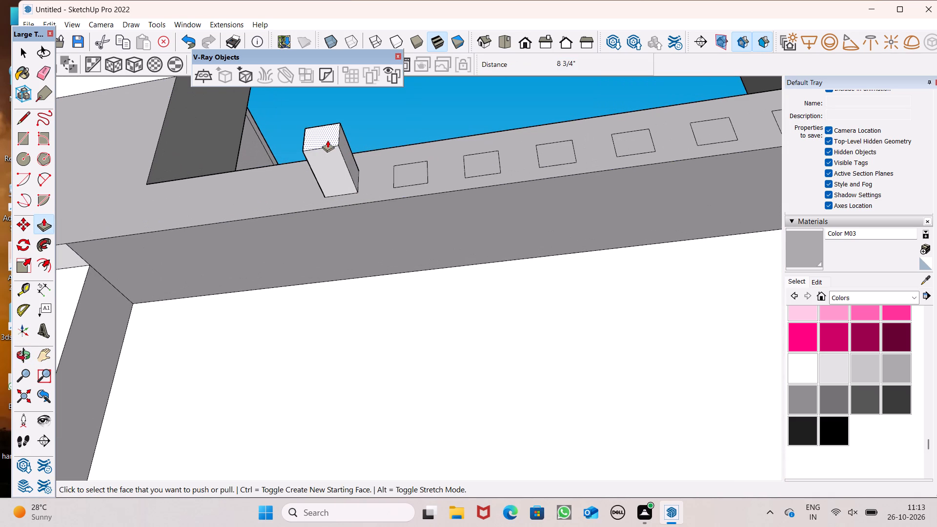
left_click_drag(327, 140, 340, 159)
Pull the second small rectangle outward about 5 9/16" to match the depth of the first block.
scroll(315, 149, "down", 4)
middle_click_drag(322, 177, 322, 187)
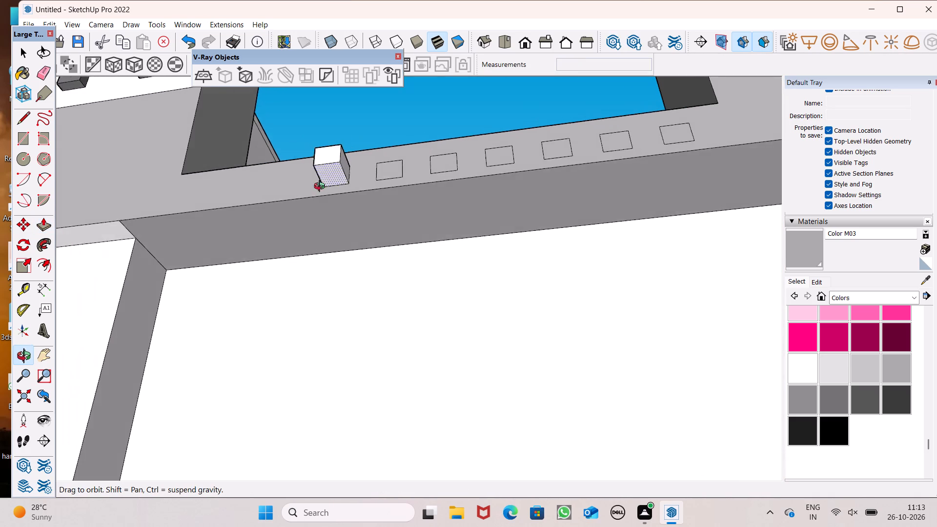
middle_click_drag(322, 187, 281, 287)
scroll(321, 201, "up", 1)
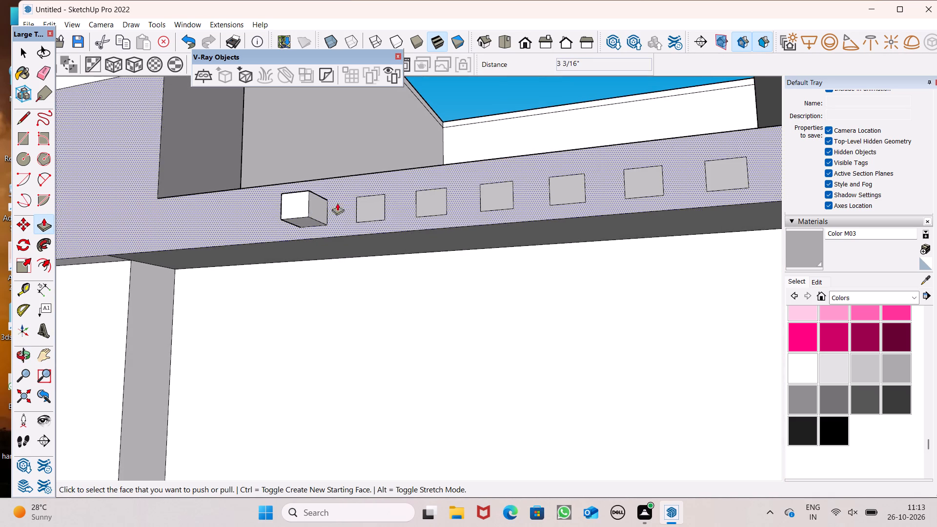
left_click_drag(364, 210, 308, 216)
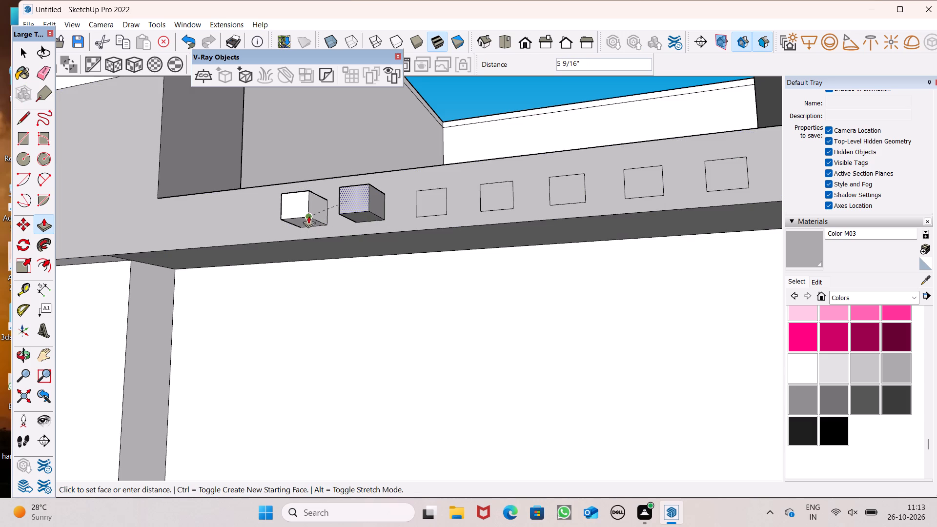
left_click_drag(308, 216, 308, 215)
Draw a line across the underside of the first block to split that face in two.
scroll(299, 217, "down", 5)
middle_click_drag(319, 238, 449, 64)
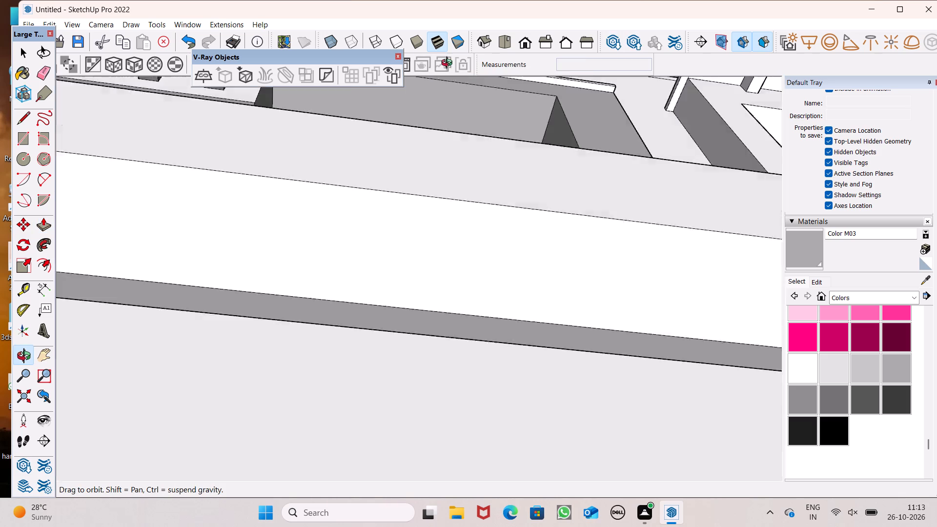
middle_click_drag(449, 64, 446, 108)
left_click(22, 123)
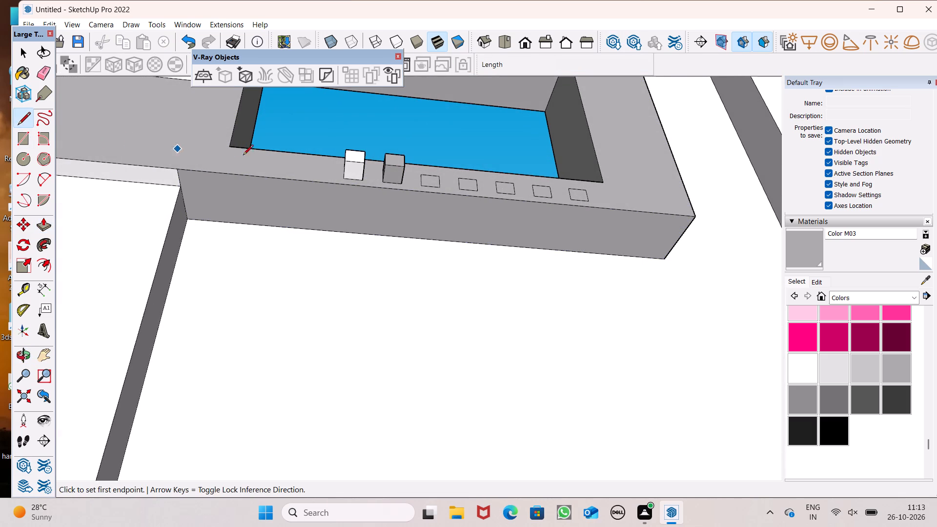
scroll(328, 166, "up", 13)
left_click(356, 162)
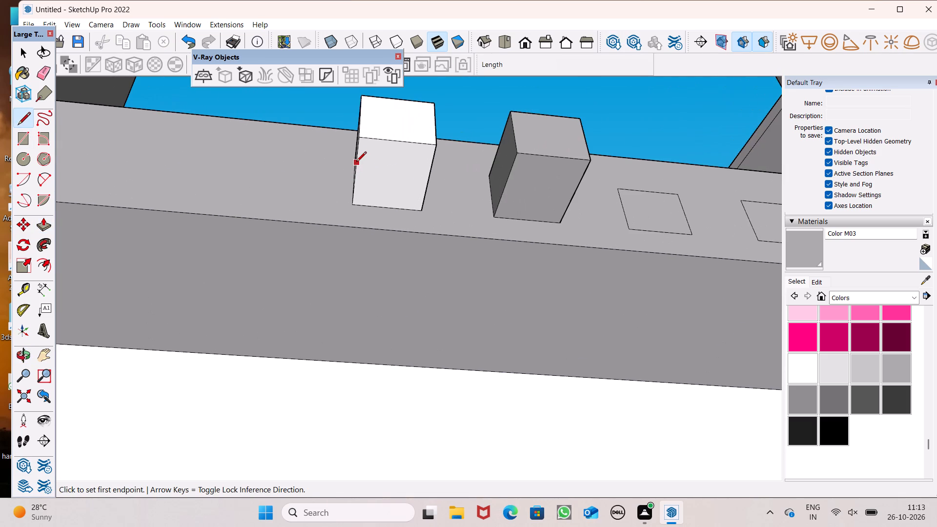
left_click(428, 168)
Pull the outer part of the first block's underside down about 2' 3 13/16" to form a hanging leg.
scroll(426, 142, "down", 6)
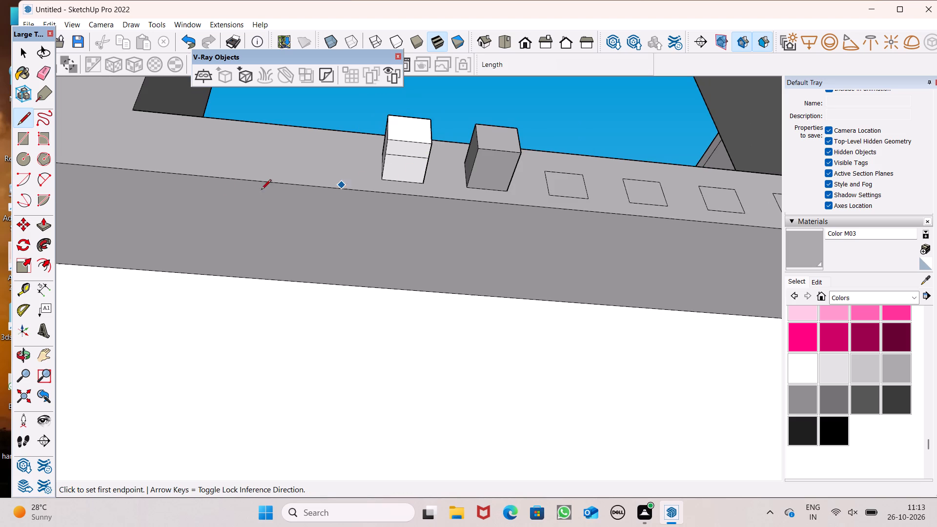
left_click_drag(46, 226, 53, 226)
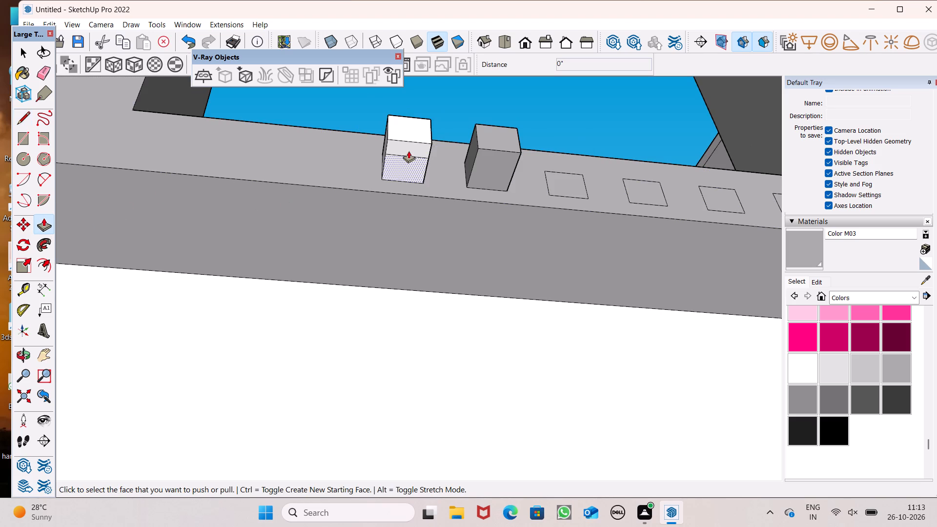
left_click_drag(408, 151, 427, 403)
Examine the hanging leg and its block against the facade from the front, the side and behind the wall.
scroll(412, 82, "down", 8)
middle_click_drag(405, 157, 291, 447)
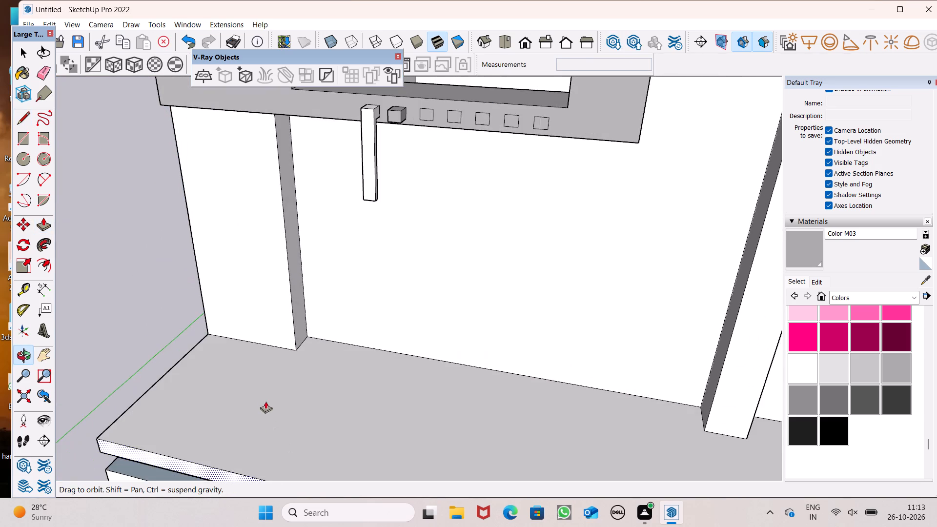
middle_click_drag(437, 236, 288, 240)
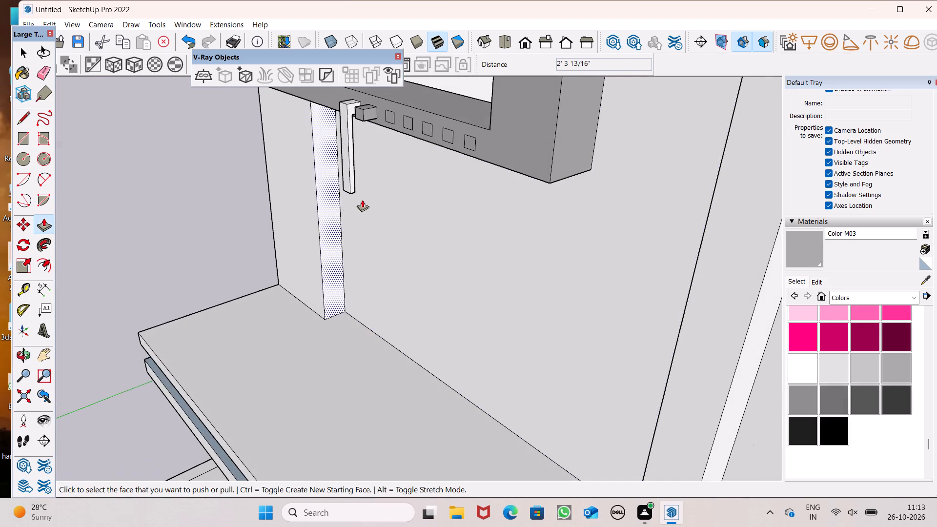
scroll(353, 175, "up", 2)
middle_click_drag(356, 179, 300, 128)
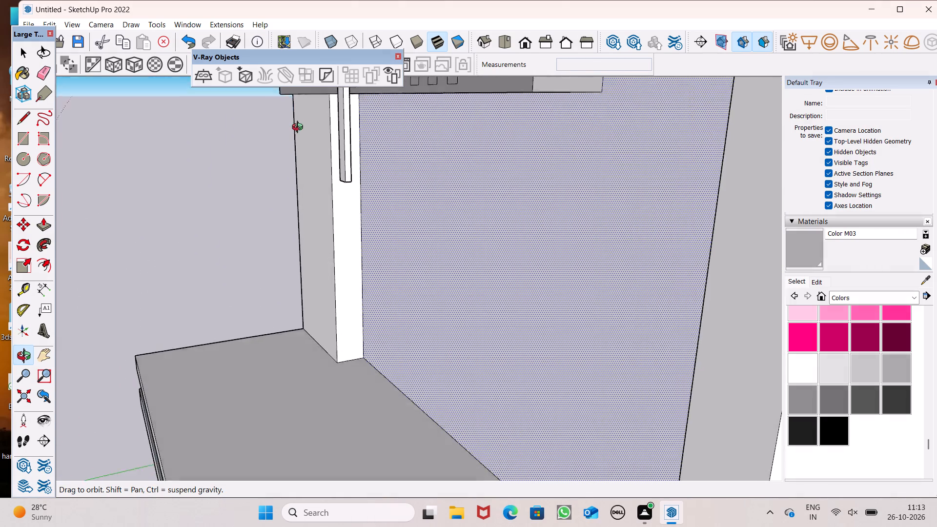
middle_click_drag(300, 128, 387, 222)
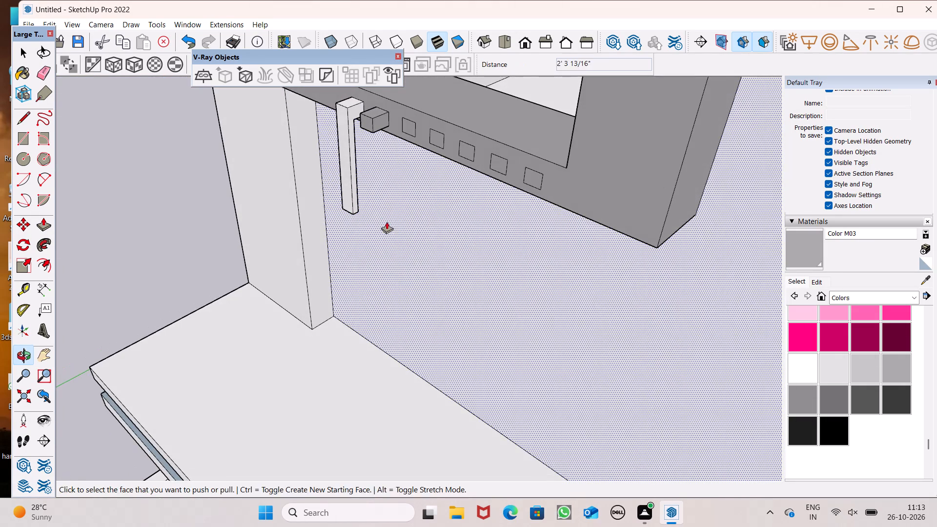
middle_click_drag(382, 220, 770, 123)
middle_click_drag(378, 209, 427, 201)
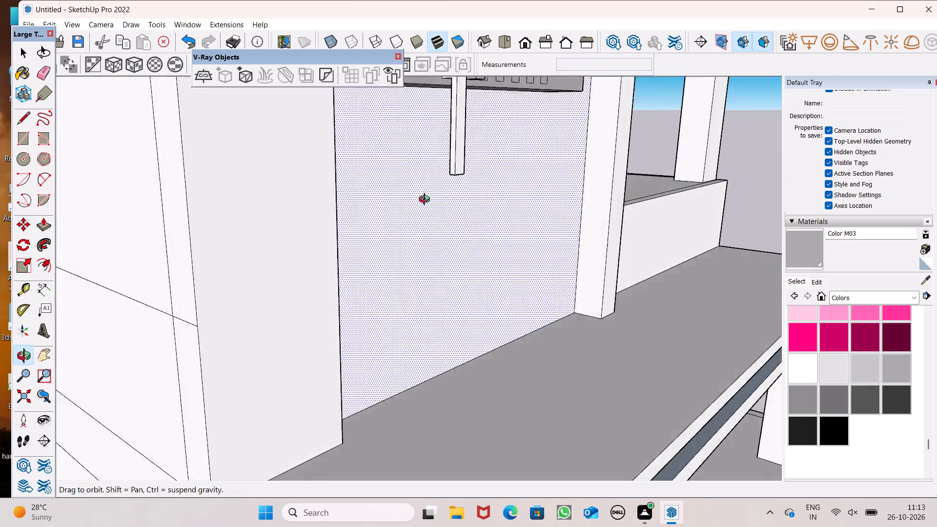
middle_click_drag(427, 201, 546, 232)
scroll(460, 195, "up", 1)
scroll(490, 302, "down", 3)
scroll(487, 162, "up", 4)
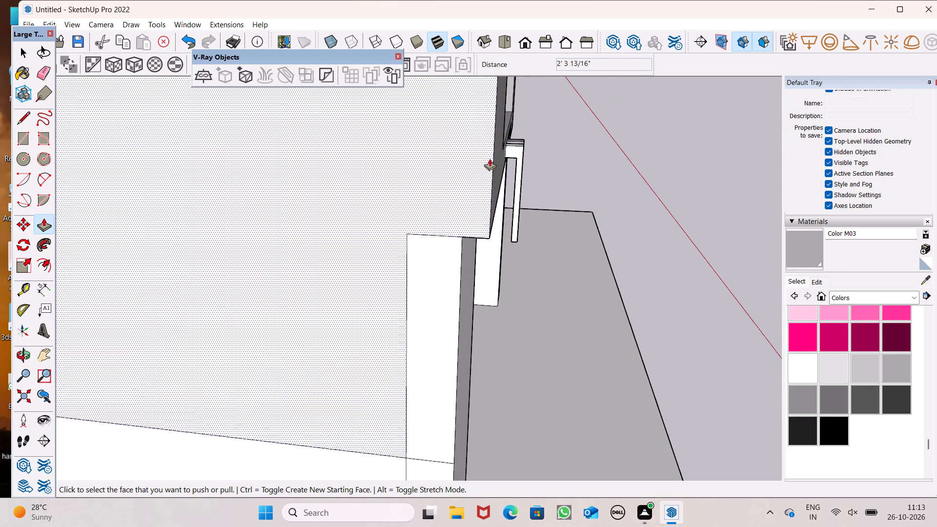
scroll(489, 159, "up", 2)
middle_click_drag(519, 171, 509, 141)
scroll(573, 130, "up", 1)
scroll(512, 172, "up", 11)
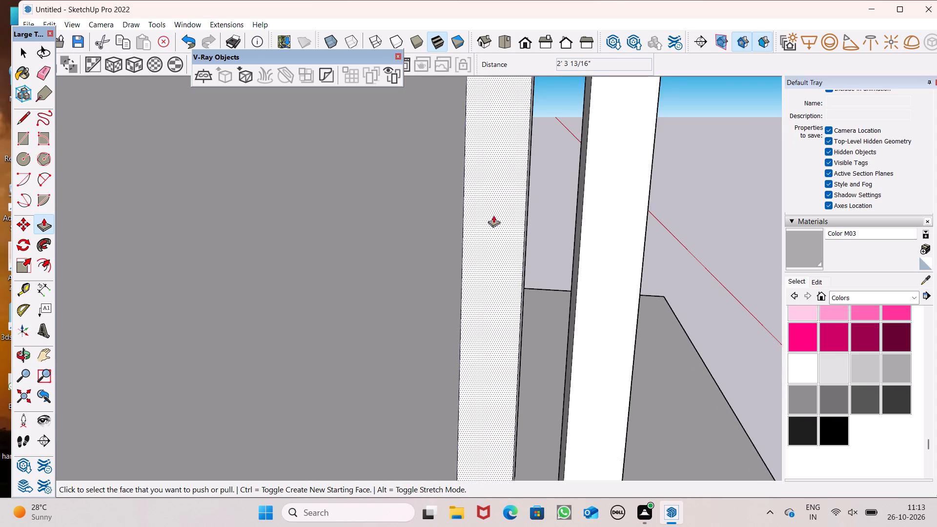
scroll(519, 243, "down", 5)
middle_click_drag(544, 274, 564, 292)
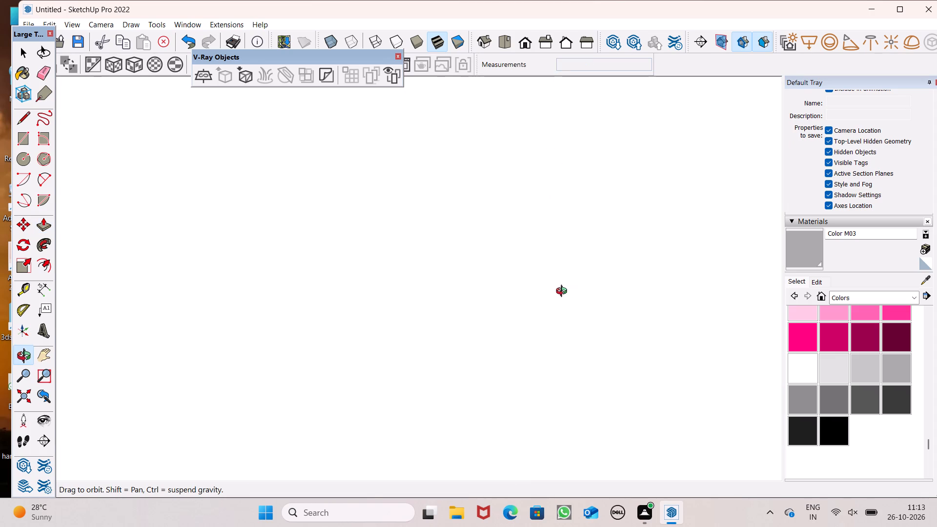
middle_click_drag(564, 292, 529, 287)
scroll(541, 294, "up", 7)
middle_click_drag(516, 314, 529, 325)
middle_click_drag(526, 314, 512, 321)
middle_click_drag(496, 313, 431, 209)
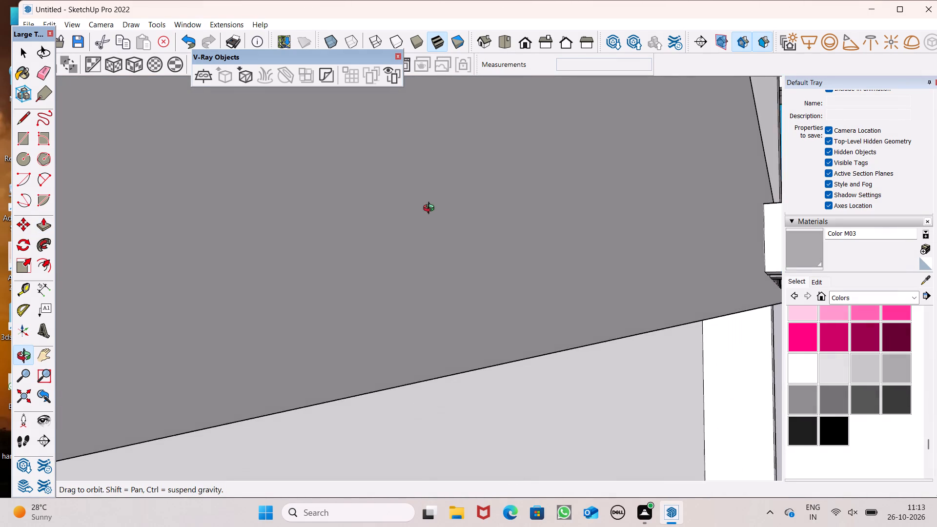
middle_click_drag(431, 209, 431, 209)
middle_click(431, 209)
scroll(442, 236, "down", 11)
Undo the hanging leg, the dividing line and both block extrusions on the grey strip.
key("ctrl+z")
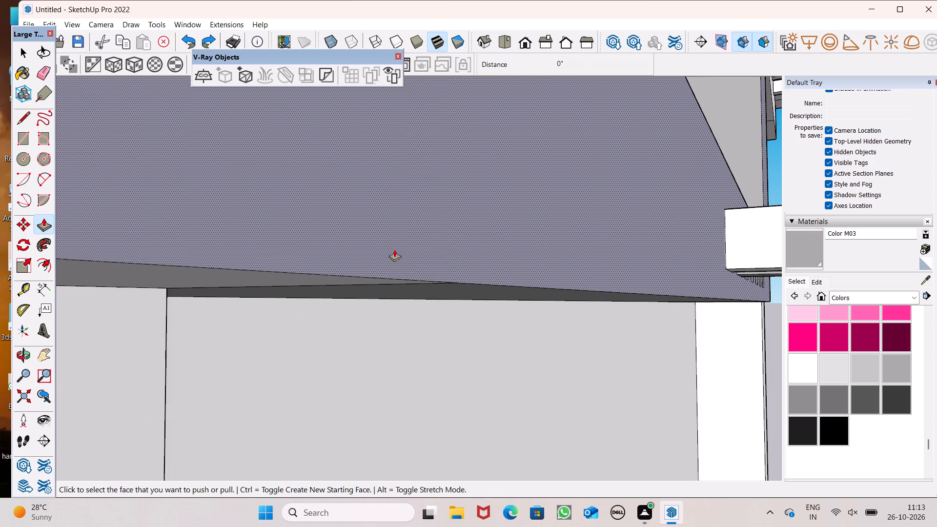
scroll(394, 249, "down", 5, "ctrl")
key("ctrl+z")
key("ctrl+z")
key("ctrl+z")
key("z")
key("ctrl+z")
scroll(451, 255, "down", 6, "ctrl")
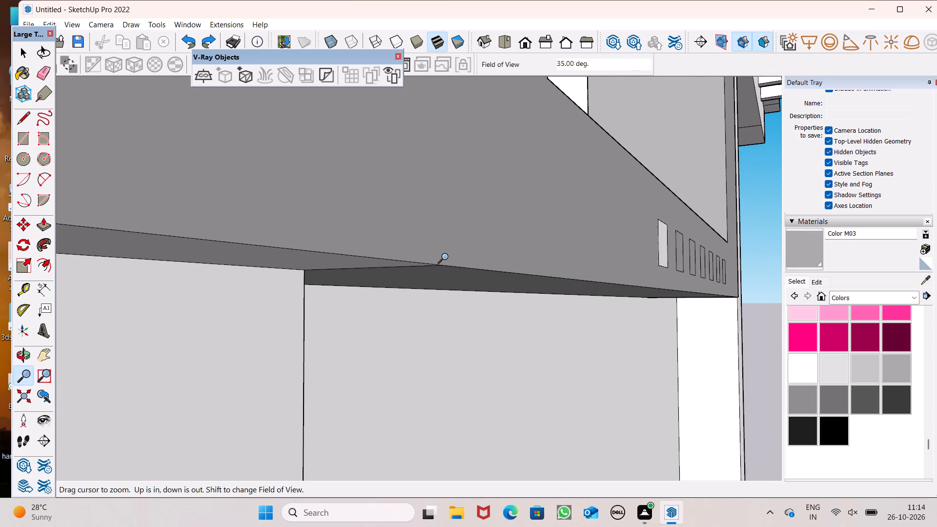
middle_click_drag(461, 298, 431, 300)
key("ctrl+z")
Pull the first small rectangle of the row outward about 6 5/8" from the grey strip to form a block.
middle_click_drag(517, 287, 346, 297)
scroll(409, 190, "down", 5)
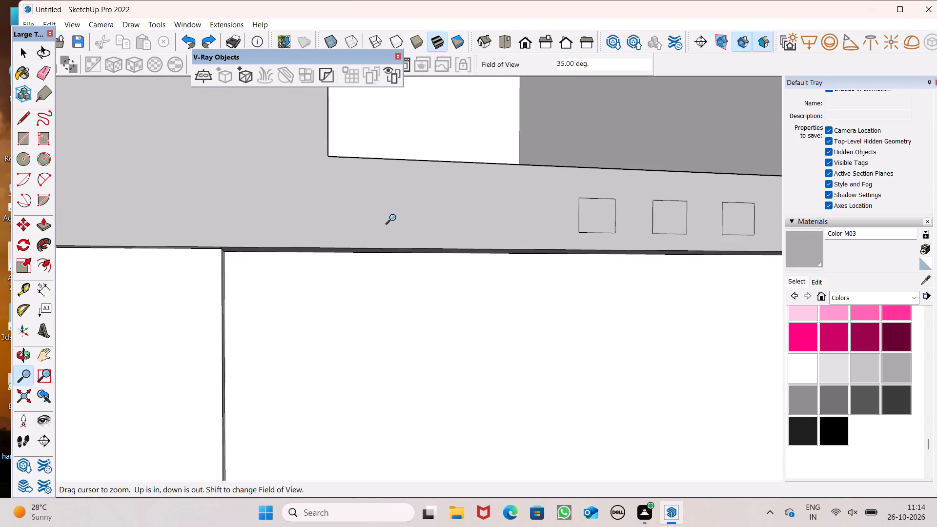
scroll(395, 218, "down", 8)
middle_click_drag(510, 261, 385, 301)
scroll(398, 220, "up", 1)
scroll(398, 221, "down", 5)
middle_click_drag(522, 252, 454, 289)
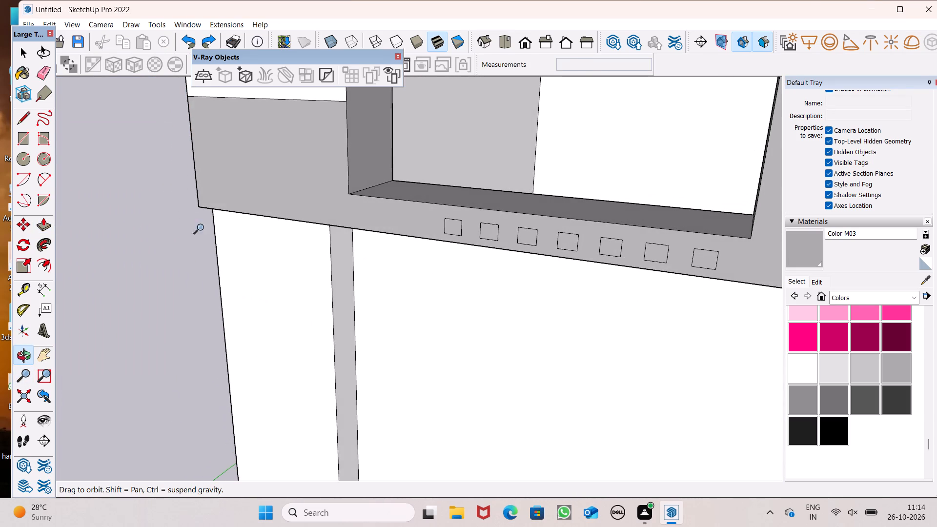
left_click(37, 226)
scroll(192, 207, "down", 4)
scroll(304, 267, "up", 6)
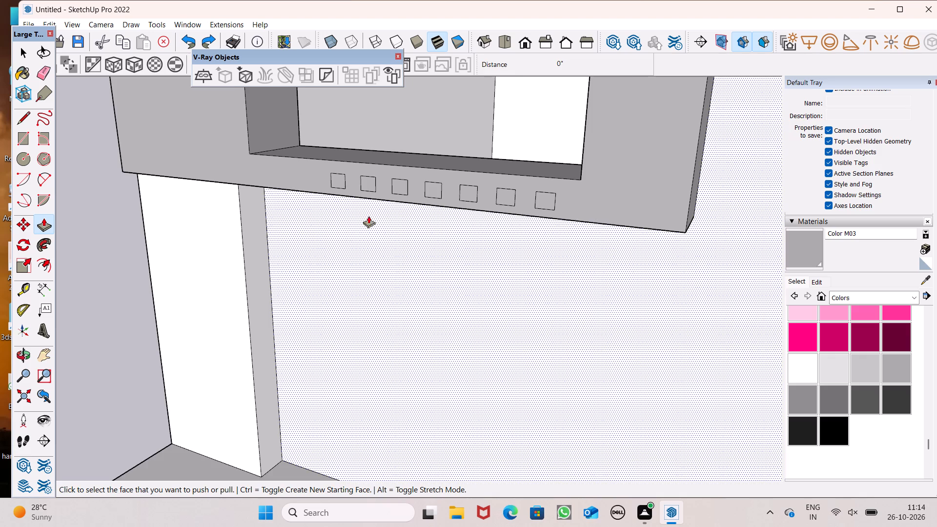
scroll(362, 174, "down", 5)
middle_click_drag(375, 175, 346, 228)
scroll(346, 228, "up", 6)
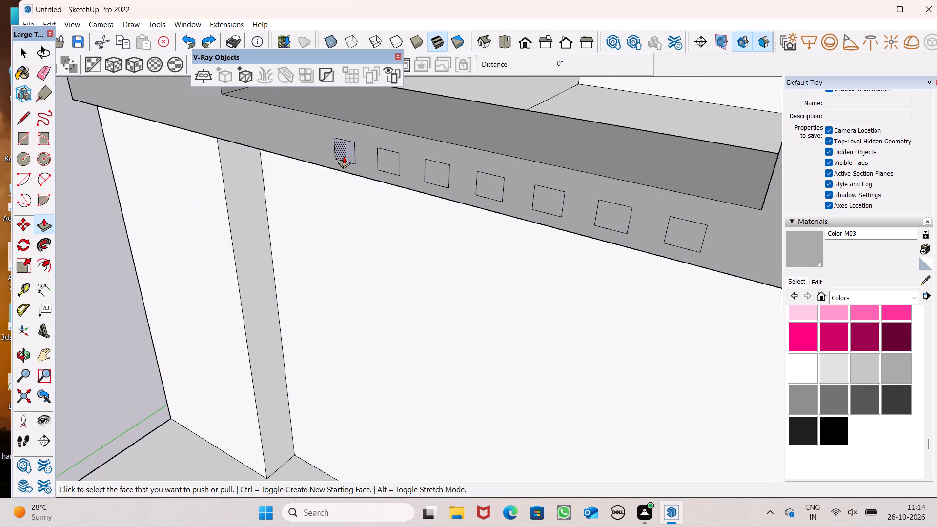
left_click_drag(349, 154, 325, 170)
Extend the front face of the first block about 13/16" further out from the strip.
middle_click_drag(368, 204, 304, 221)
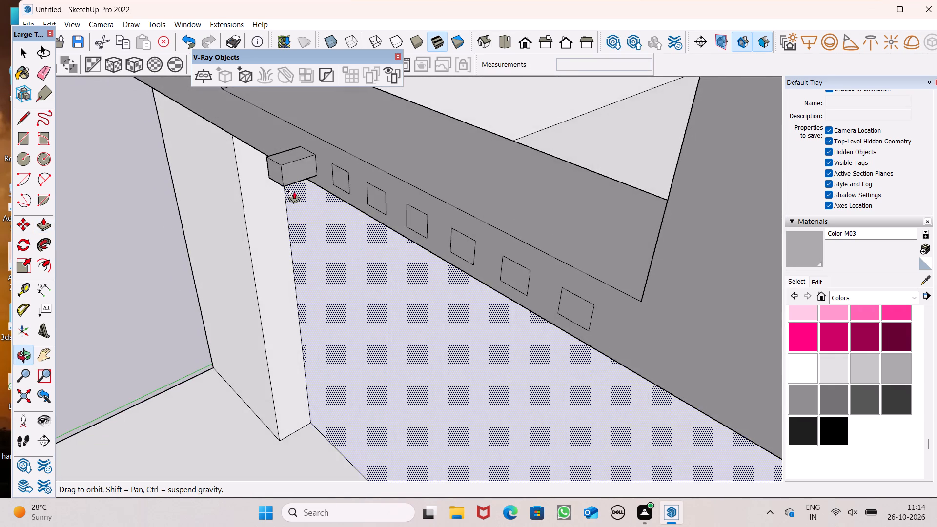
scroll(275, 176, "up", 4)
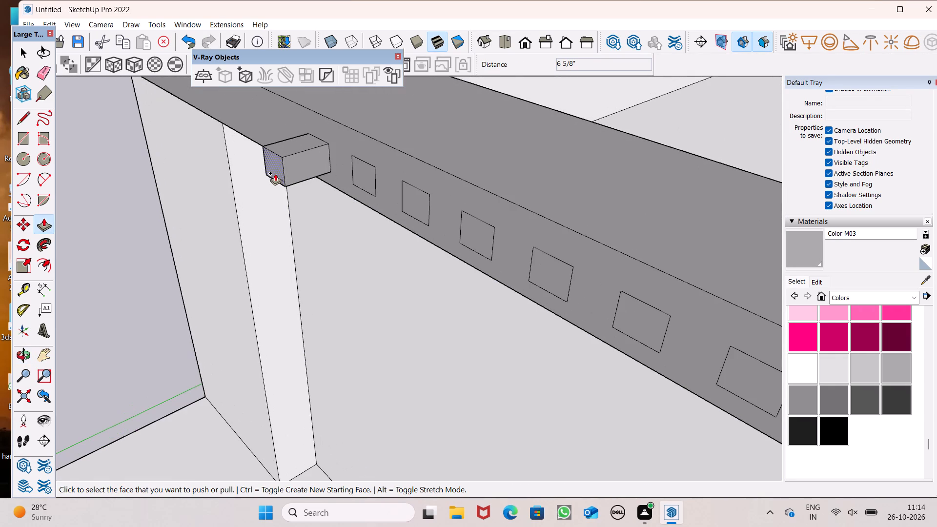
left_click_drag(275, 173, 270, 178)
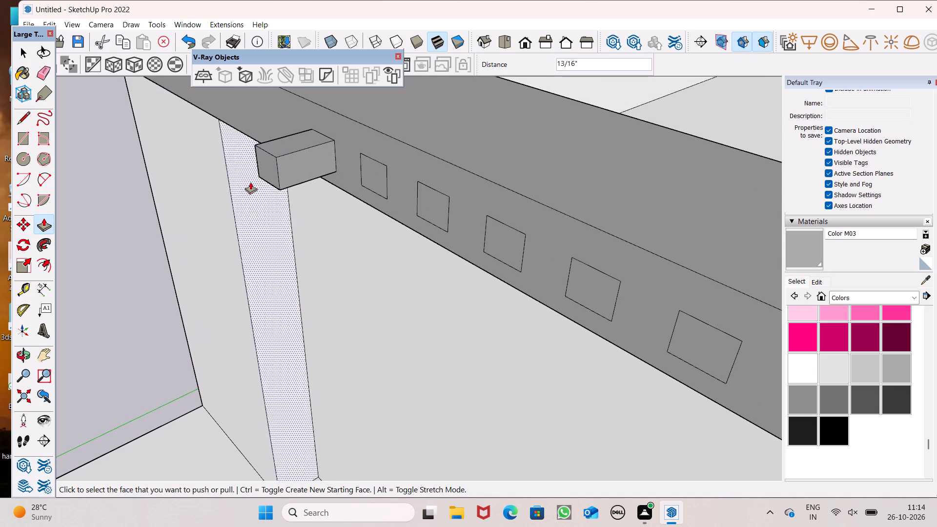
Draw a dividing line across the underside of the first projecting block, from one side edge to the other.
scroll(250, 182, "down", 2)
left_click(16, 121)
scroll(407, 161, "down", 4)
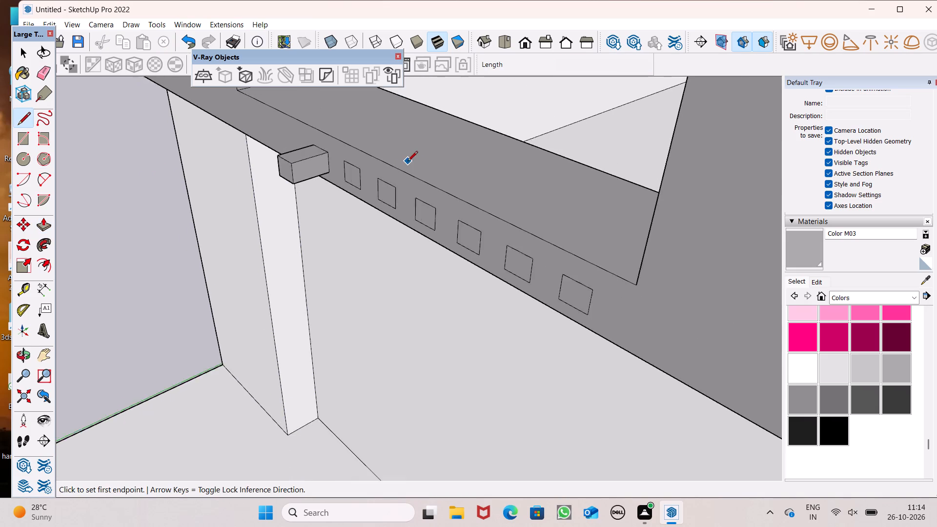
middle_click_drag(411, 174, 519, 0)
scroll(479, 258, "down", 4)
middle_click_drag(466, 200, 559, 41)
scroll(559, 41, "up", 1)
scroll(447, 180, "up", 4)
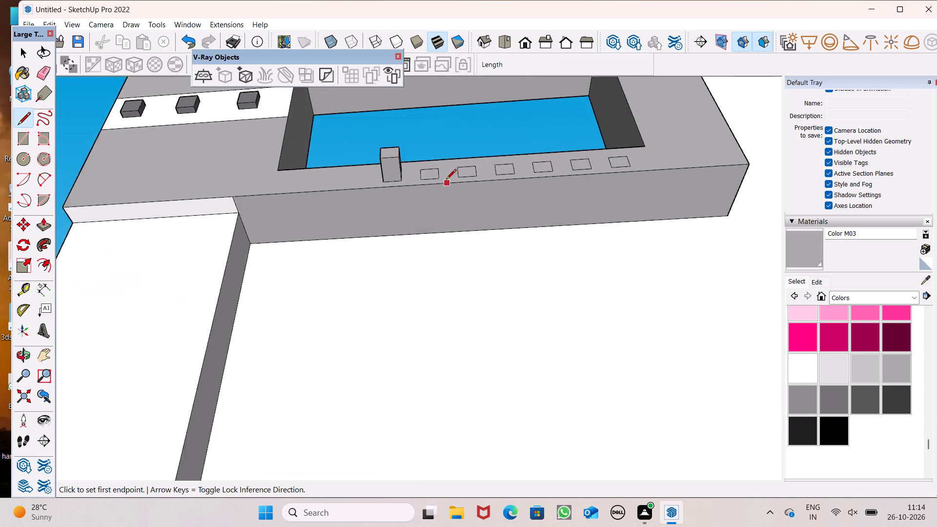
scroll(446, 180, "up", 3)
middle_click_drag(418, 151, 426, 123)
scroll(386, 137, "up", 7)
middle_click_drag(390, 142, 395, 119)
scroll(395, 119, "up", 1)
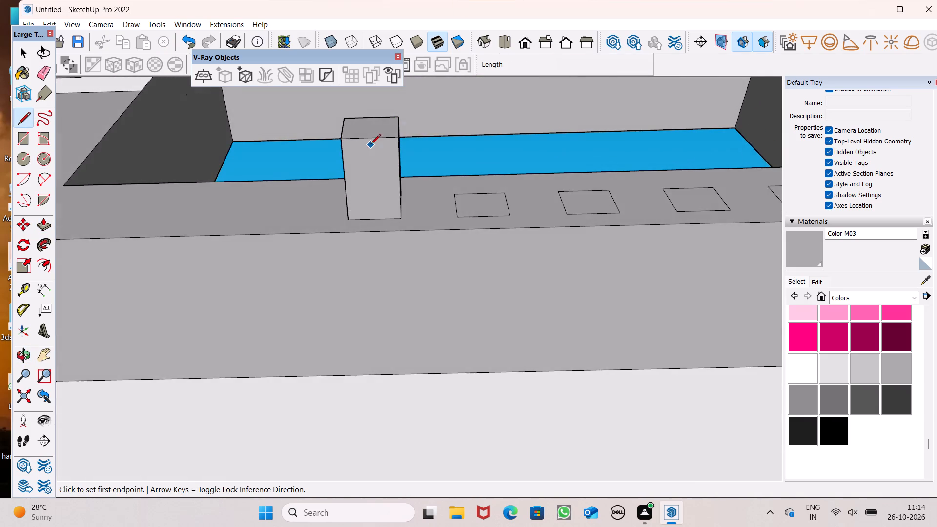
scroll(369, 146, "up", 5)
left_click(326, 180)
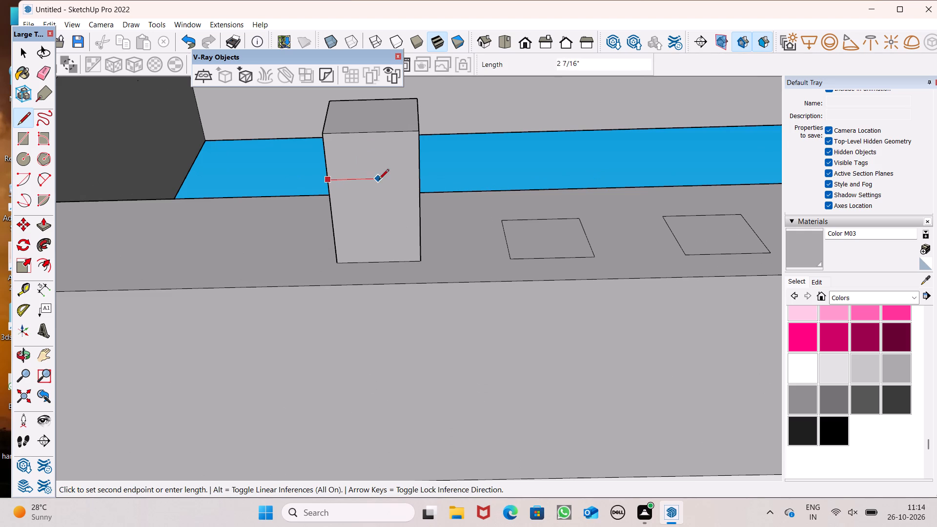
left_click(420, 175)
scroll(391, 136, "down", 6)
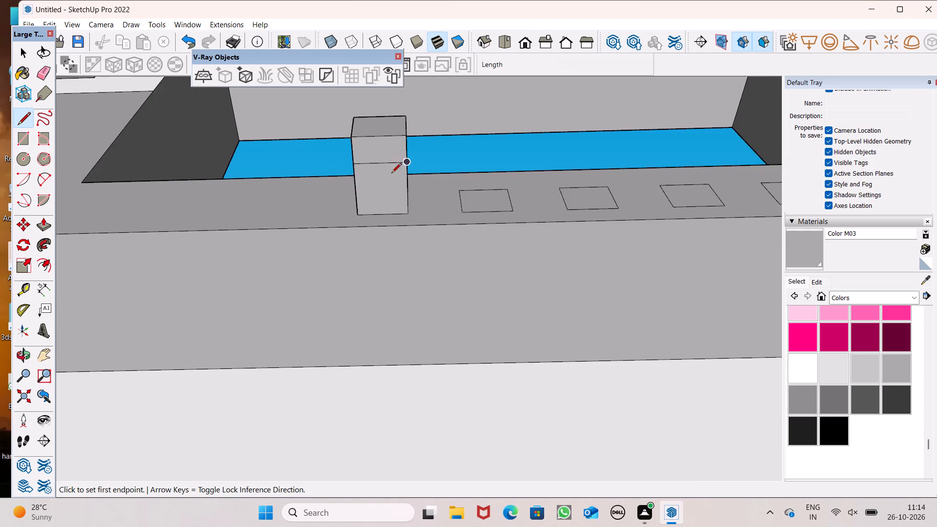
Pull the outer part of the first block's underside down about 2' 3 9/16" to form a hanging leg.
middle_click_drag(392, 174, 276, 225)
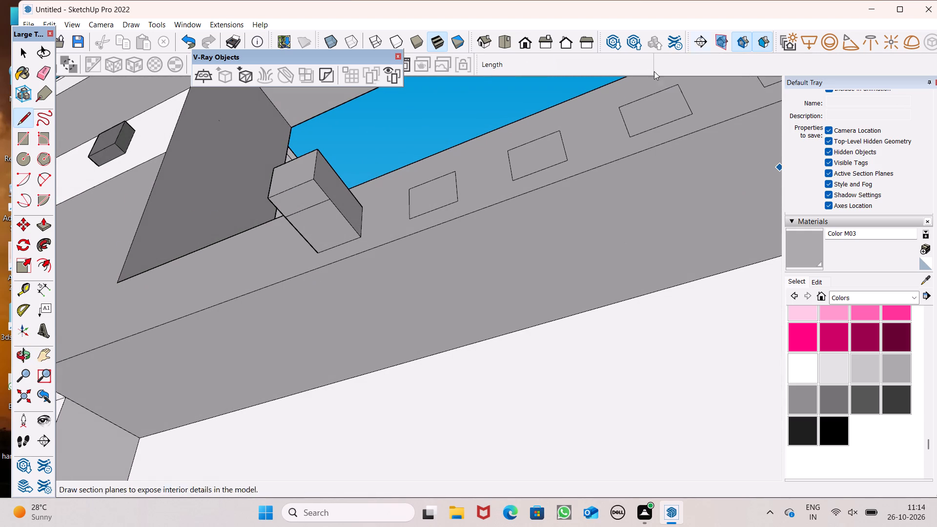
left_click(42, 227)
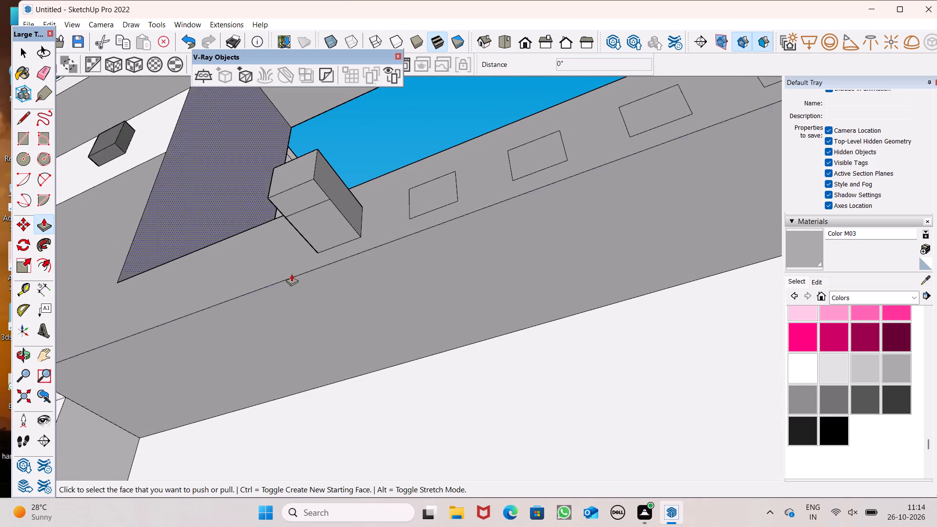
left_click_drag(303, 203, 257, 525)
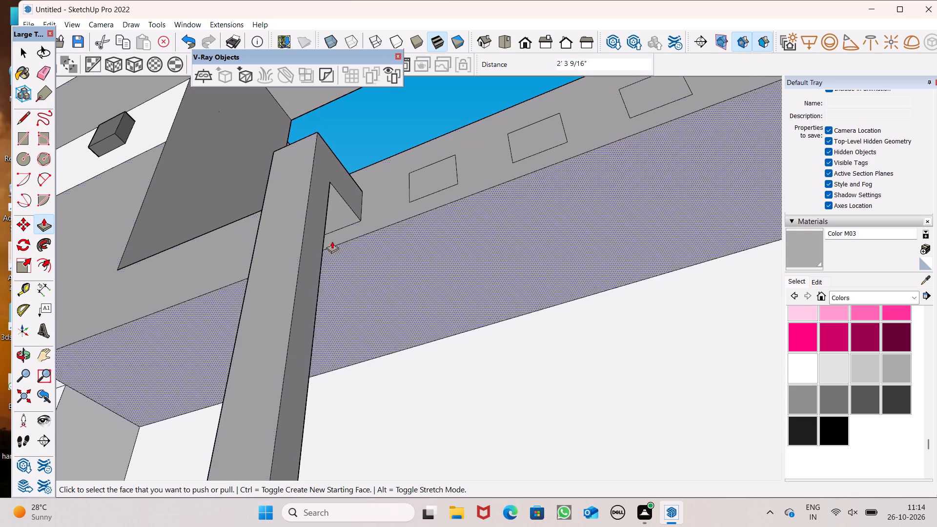
Thicken the hanging leg by pulling its wall-facing side about 1 7/8" toward the facade.
scroll(390, 162, "down", 9)
middle_click_drag(364, 255, 186, 411)
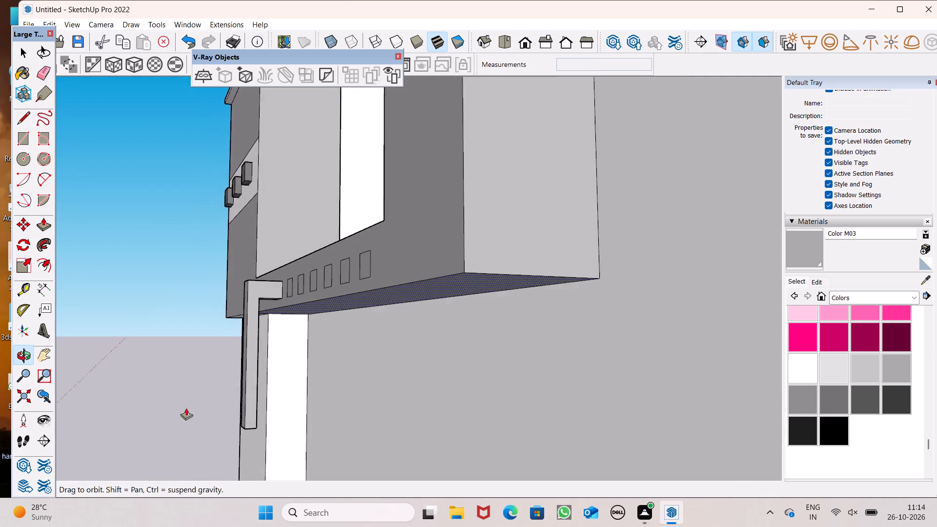
scroll(249, 282, "down", 2)
middle_click_drag(266, 348, 219, 346)
scroll(269, 350, "up", 6)
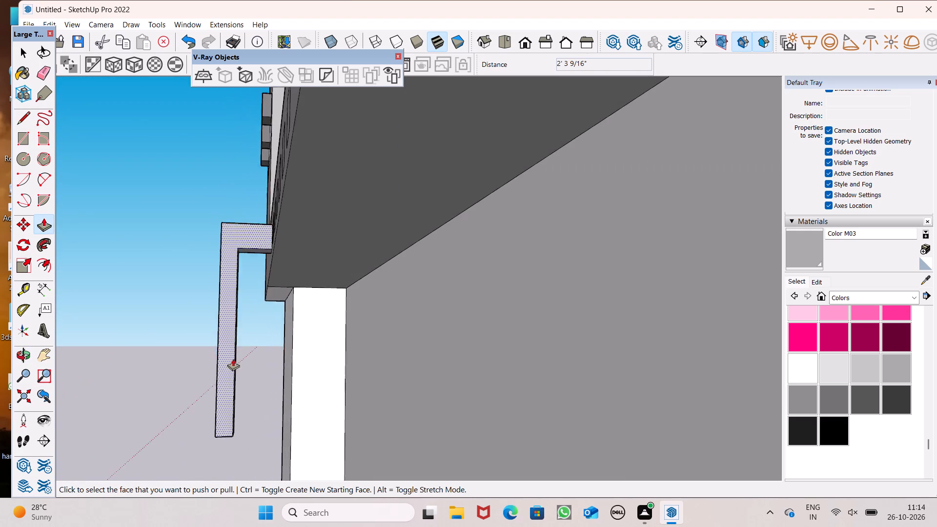
scroll(233, 359, "up", 9)
scroll(241, 358, "down", 3)
middle_click_drag(234, 364, 203, 376)
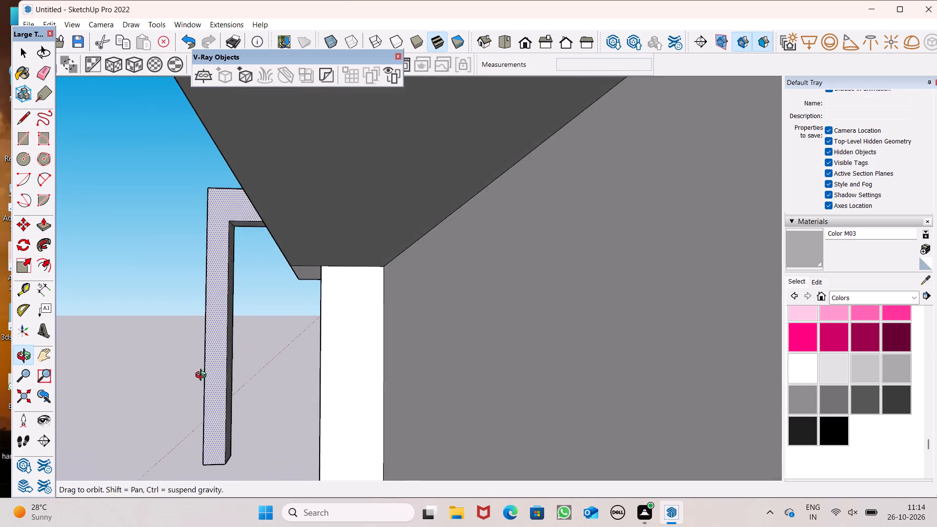
middle_click_drag(203, 376, 198, 378)
left_click_drag(226, 375, 233, 379)
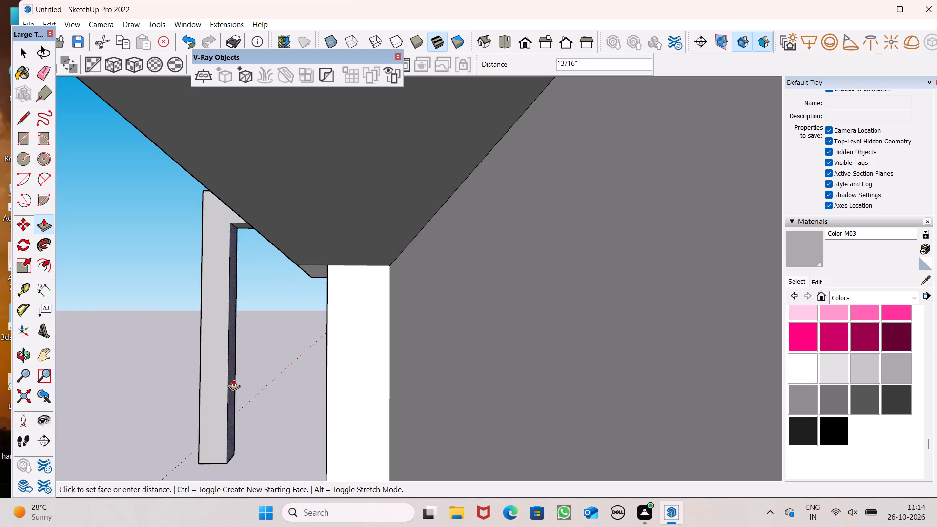
left_click_drag(233, 379, 242, 397)
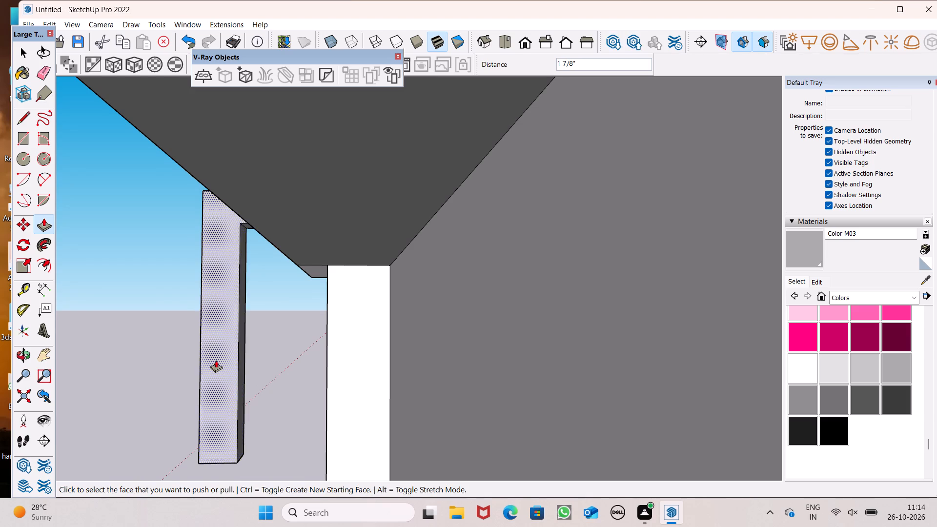
Pull the second and third small rectangles of the row outward to the same depth as the first block.
scroll(216, 360, "down", 2)
middle_click_drag(215, 360, 342, 377)
scroll(292, 320, "down", 9)
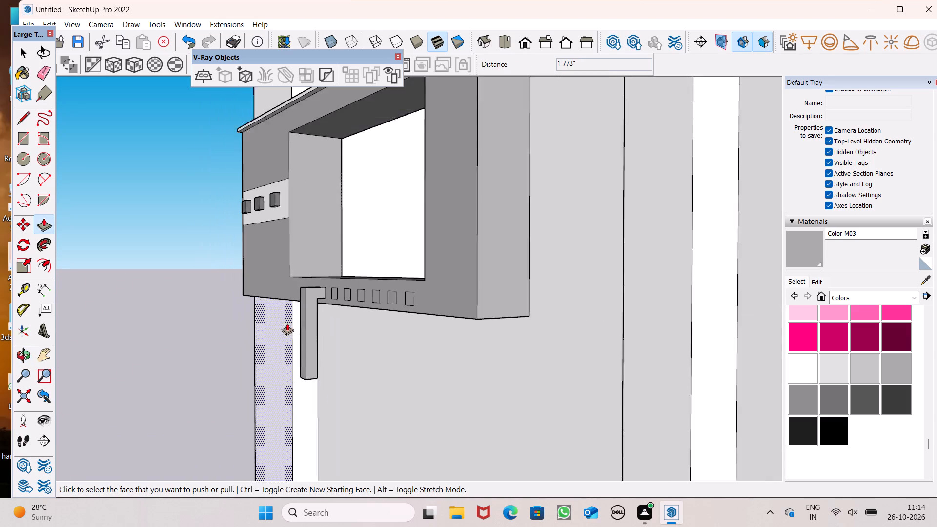
middle_click_drag(325, 327, 486, 382)
scroll(427, 323, "up", 3)
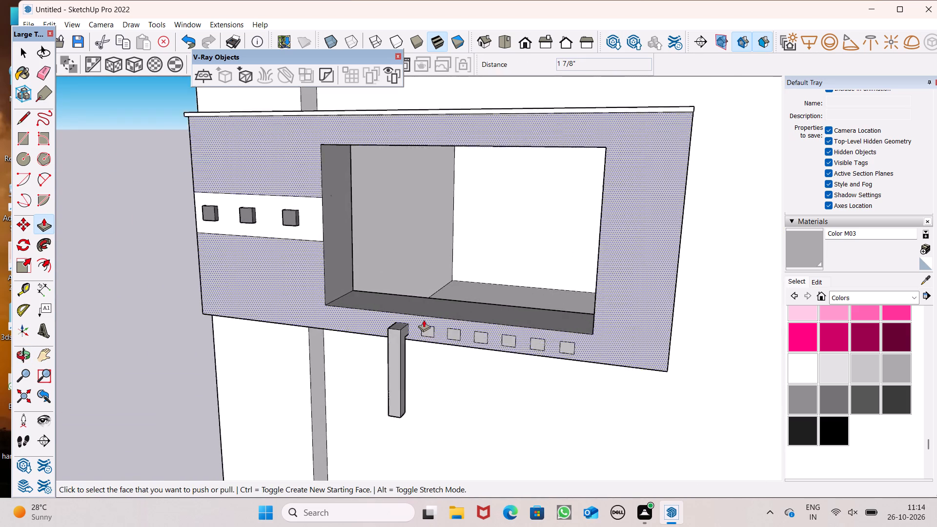
scroll(424, 320, "up", 10)
left_click_drag(426, 351, 401, 358)
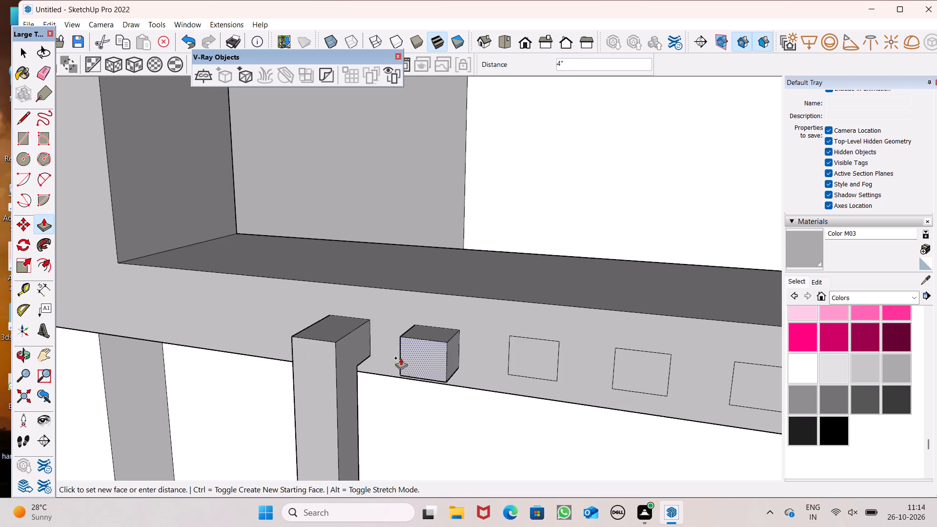
left_click_drag(401, 358, 341, 341)
left_click_drag(539, 365, 454, 368)
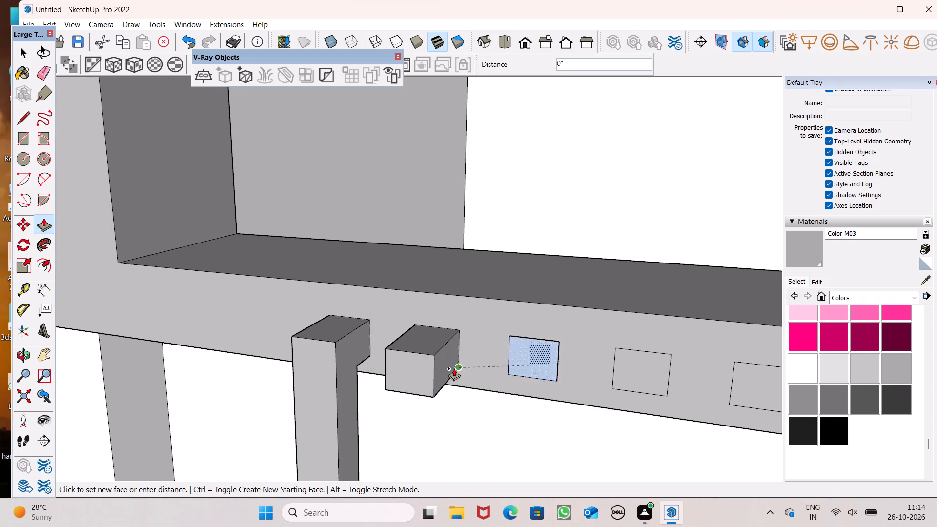
left_click_drag(454, 368, 434, 356)
Pull the remaining four small rectangles outward about 7 7/16" so they match the other blocks in the row.
scroll(346, 315, "down", 6)
scroll(475, 340, "up", 6)
left_click_drag(516, 341, 421, 346)
scroll(318, 311, "down", 5)
scroll(452, 341, "up", 3)
left_click_drag(507, 344, 425, 336)
left_click_drag(613, 354, 531, 357)
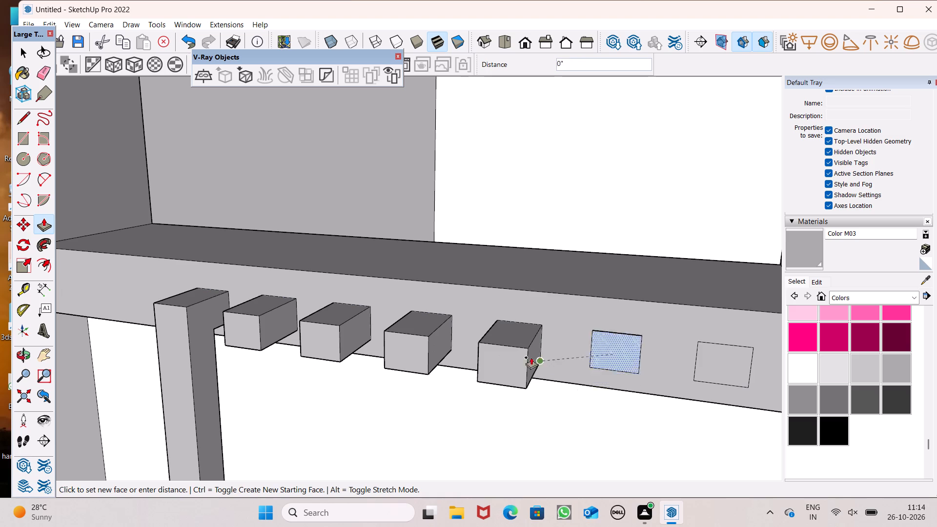
left_click_drag(531, 357, 523, 350)
scroll(439, 335, "down", 4)
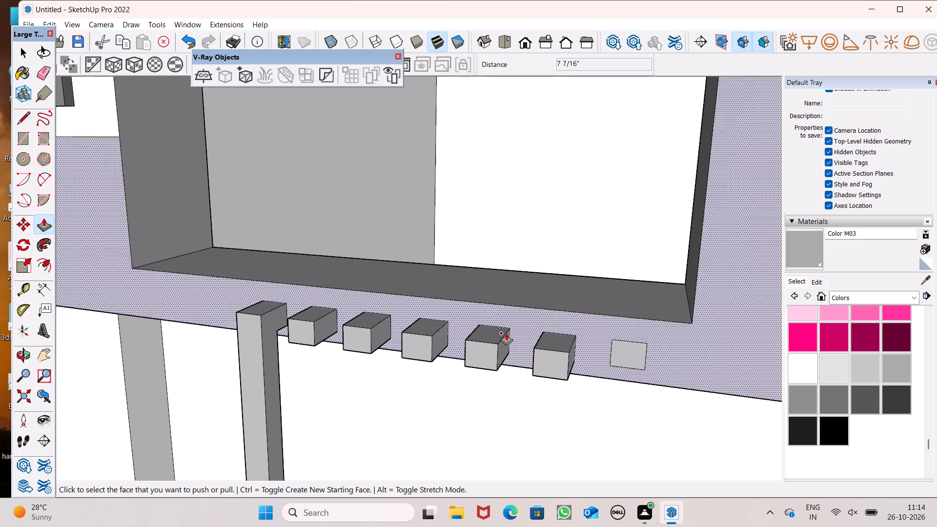
left_click_drag(636, 358, 572, 350)
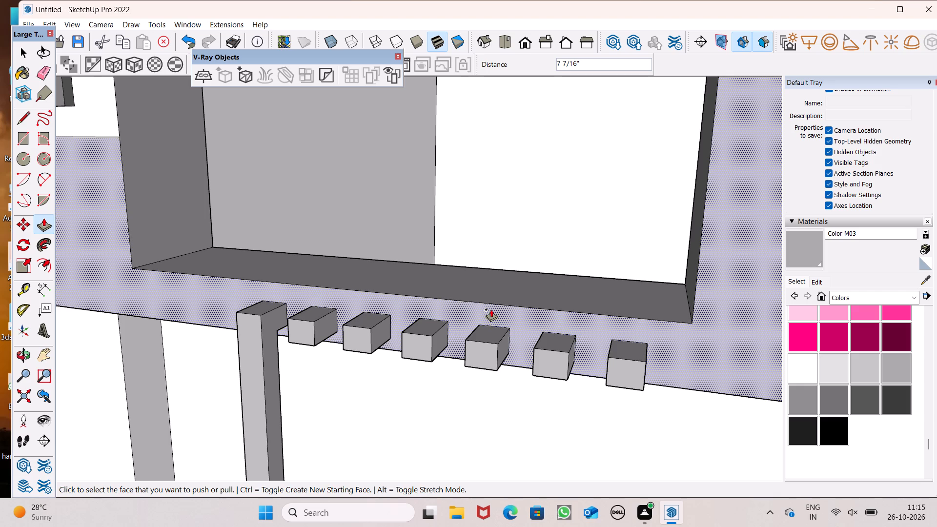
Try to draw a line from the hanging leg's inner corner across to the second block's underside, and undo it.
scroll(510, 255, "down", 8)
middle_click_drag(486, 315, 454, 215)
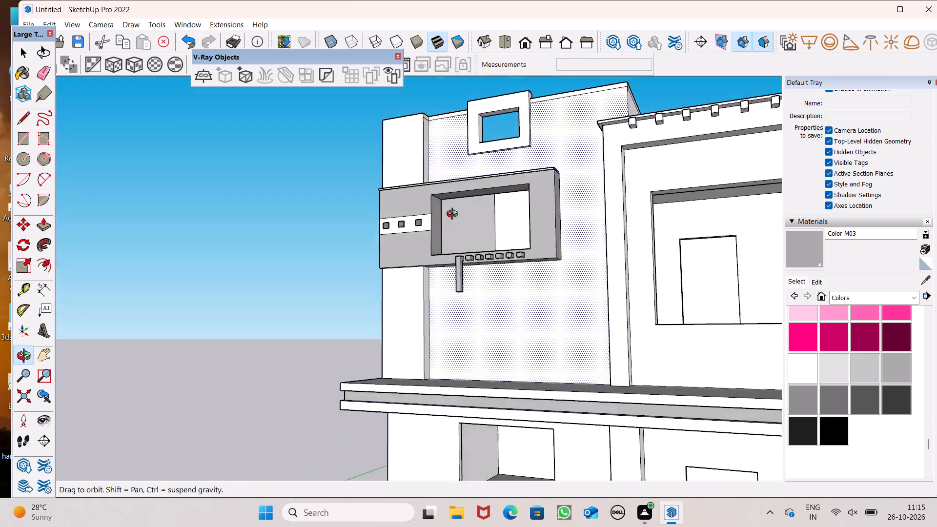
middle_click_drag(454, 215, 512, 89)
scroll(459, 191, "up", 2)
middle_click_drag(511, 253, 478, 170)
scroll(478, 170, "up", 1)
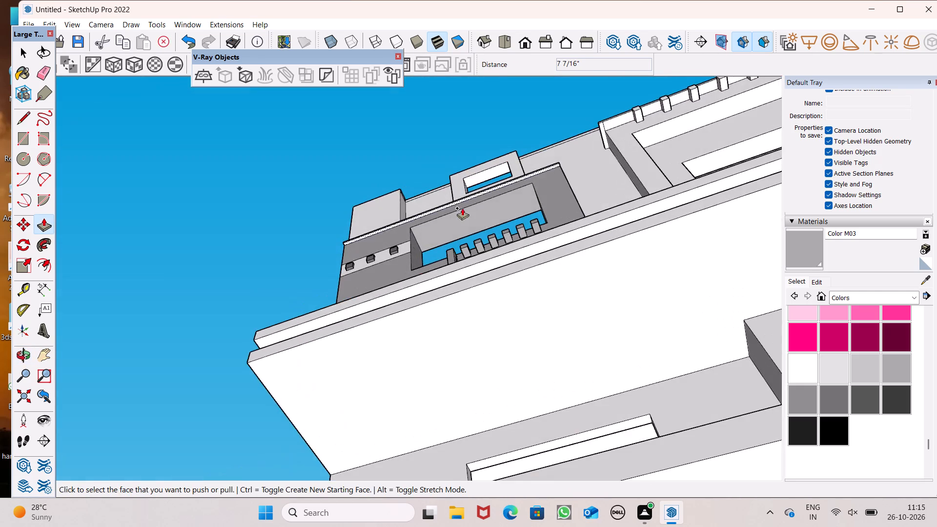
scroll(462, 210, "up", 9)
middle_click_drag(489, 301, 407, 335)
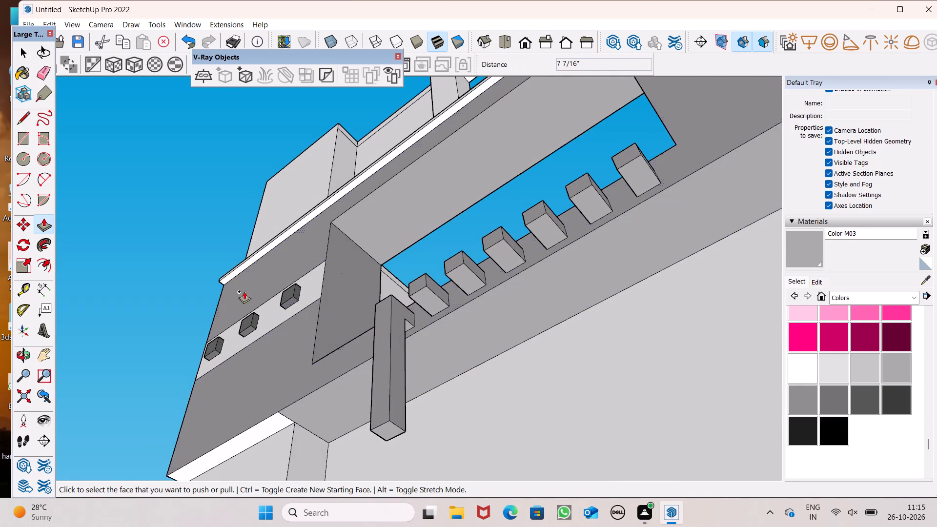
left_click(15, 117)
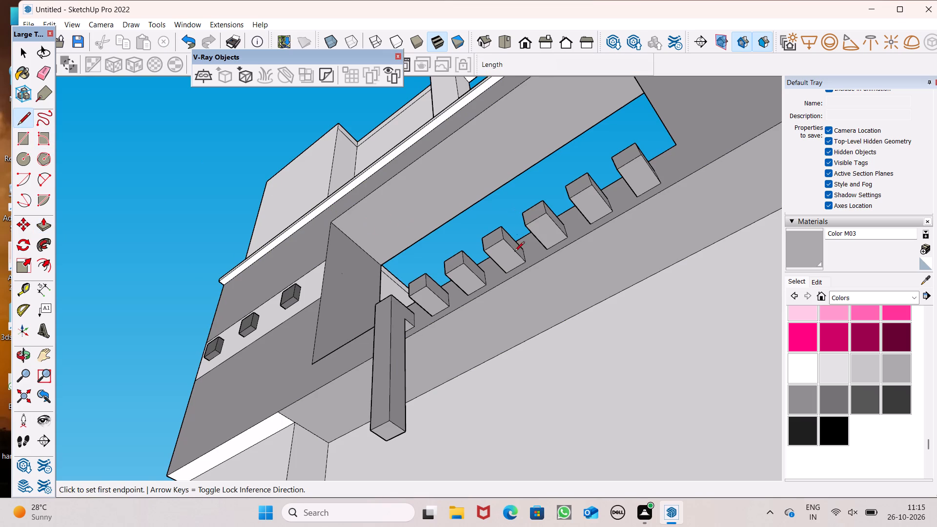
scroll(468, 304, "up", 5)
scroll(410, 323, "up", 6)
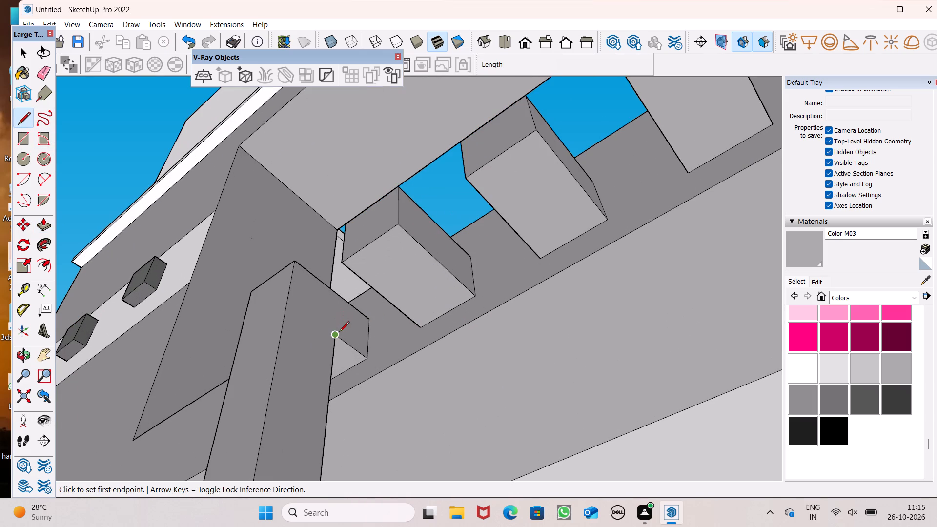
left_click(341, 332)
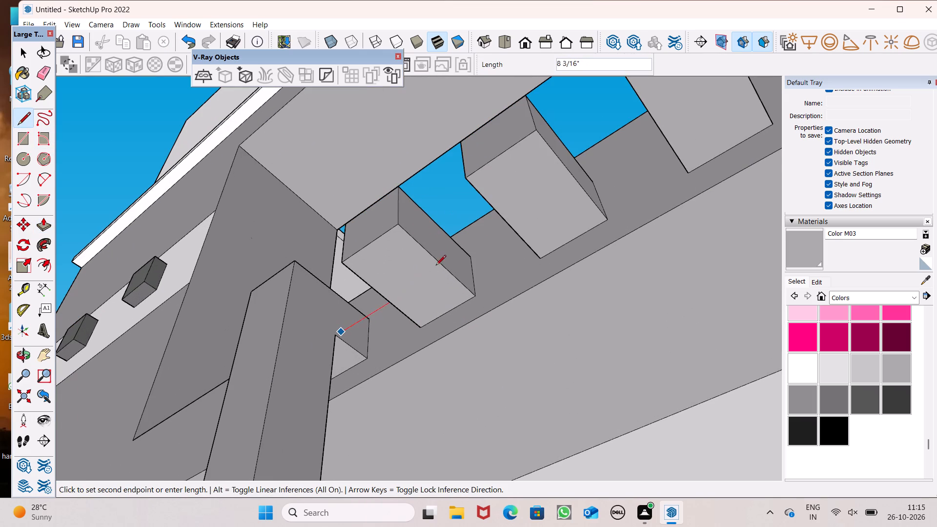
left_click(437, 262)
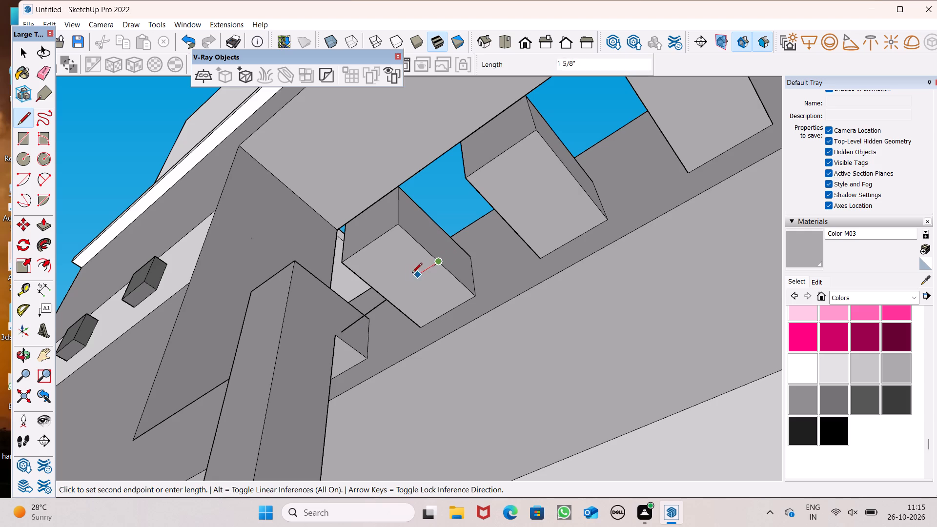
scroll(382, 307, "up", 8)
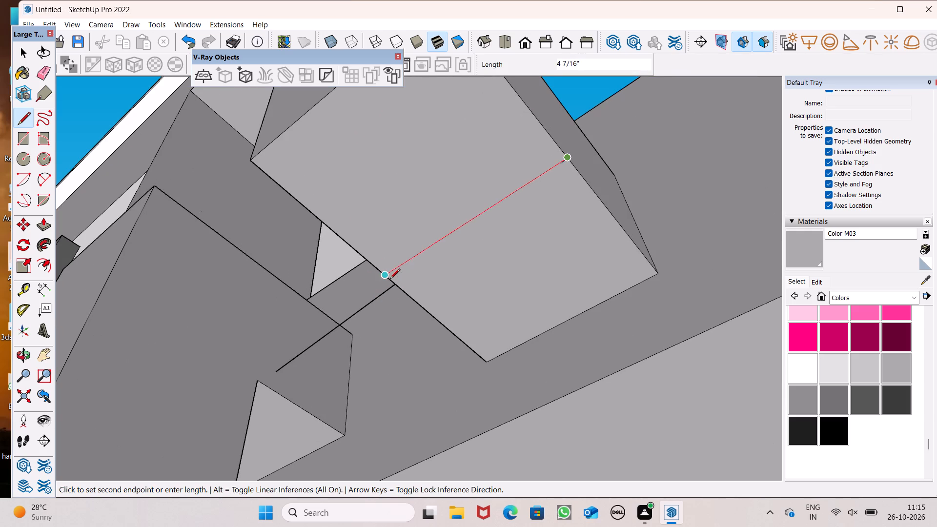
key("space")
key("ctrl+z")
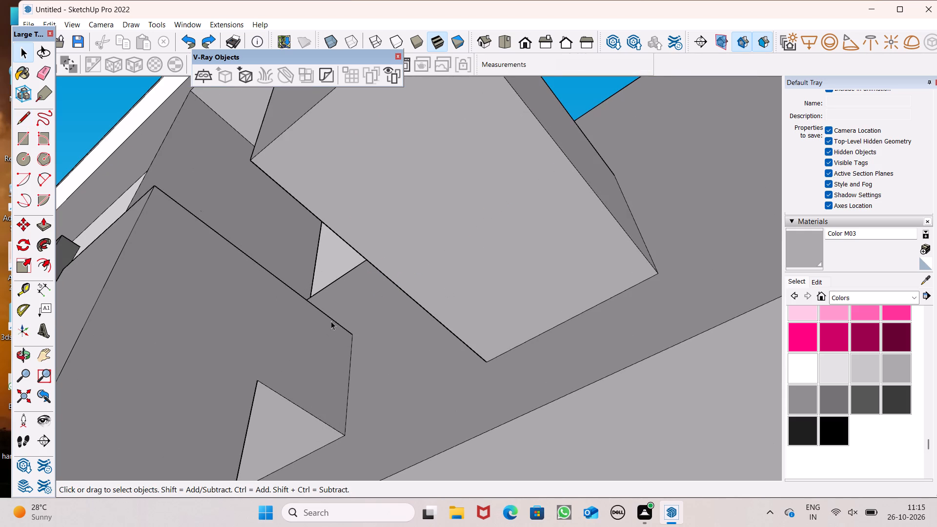
Draw a line about 4 13/16" long from the hanging leg's inner corner to the near bottom edge of the second block.
scroll(304, 304, "down", 4)
middle_click_drag(367, 297, 590, 446)
scroll(413, 339, "up", 1)
scroll(497, 305, "down", 1)
middle_click_drag(483, 303, 469, 427)
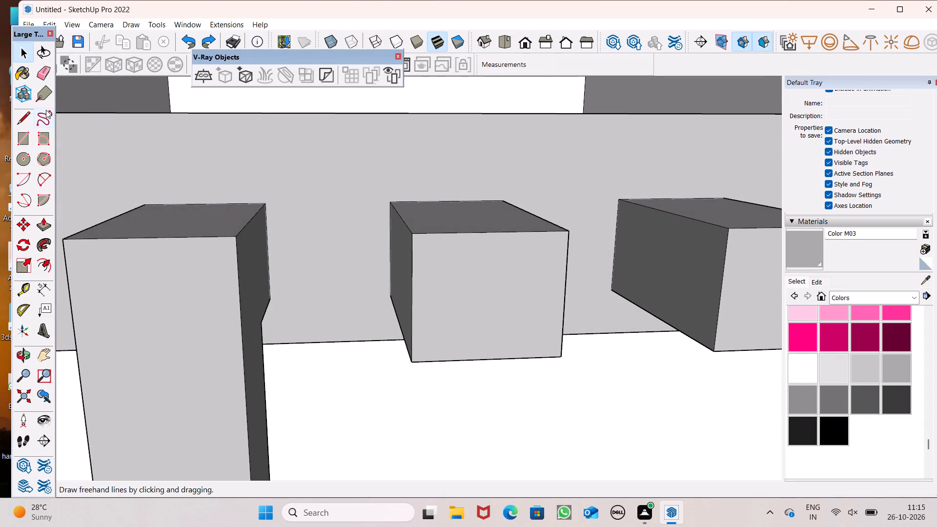
left_click(28, 125)
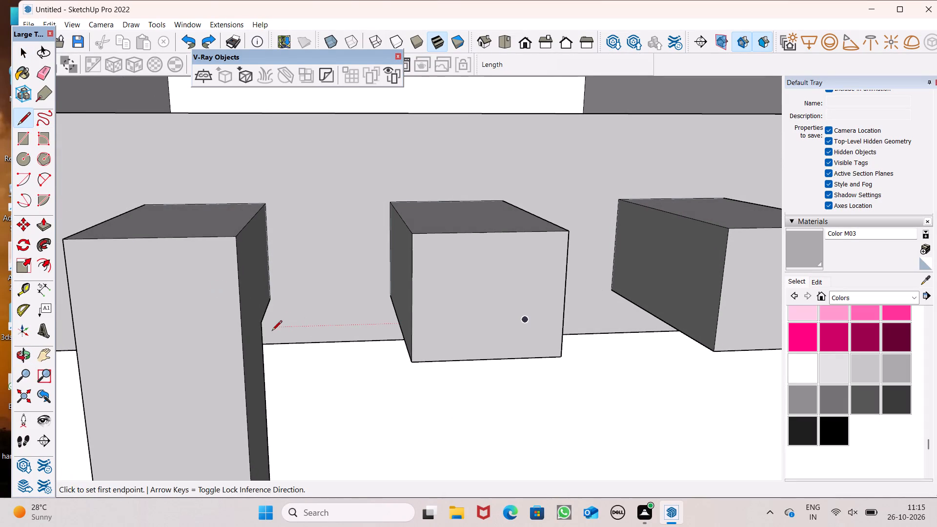
left_click_drag(262, 324, 267, 321)
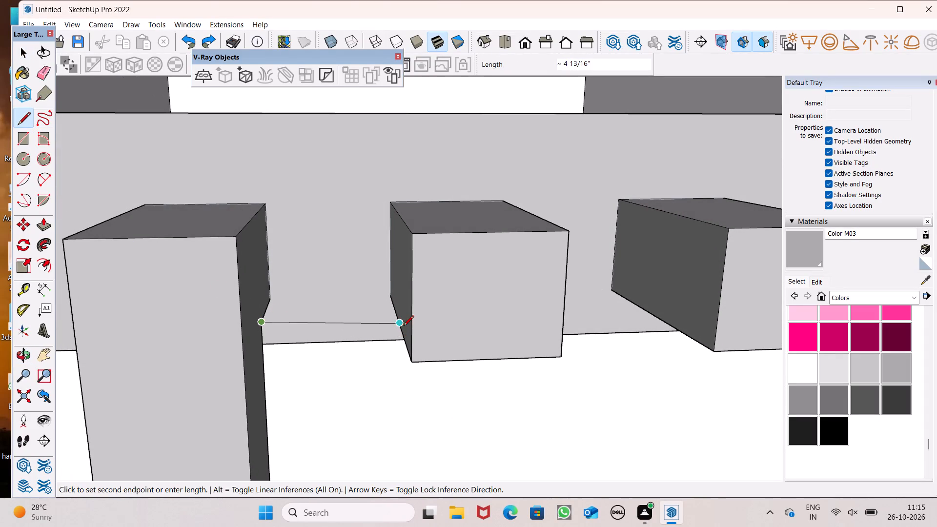
left_click(404, 321)
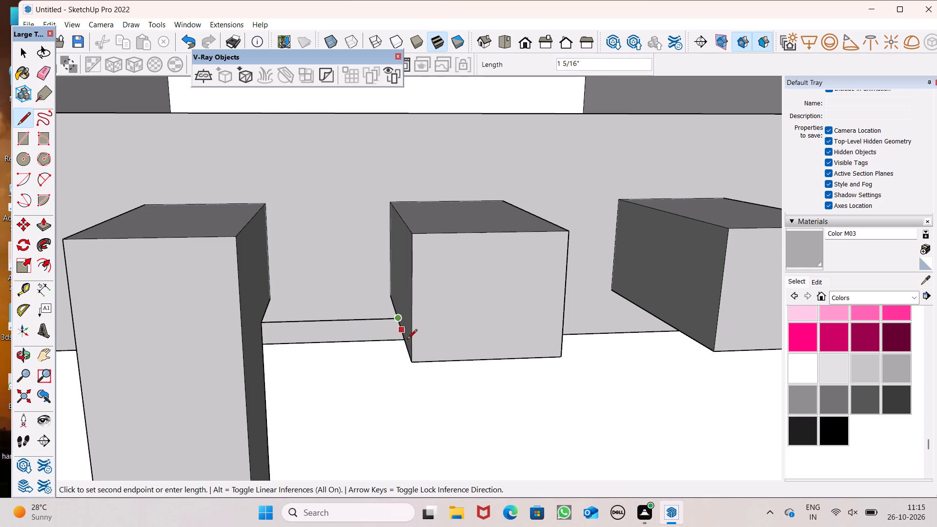
Continue the line about 4 11/16" across the second block's underside to its far edge, dividing that face.
middle_click_drag(407, 340, 436, 150)
scroll(436, 155, "up", 1)
scroll(405, 305, "up", 1)
middle_click_drag(404, 301, 381, 222)
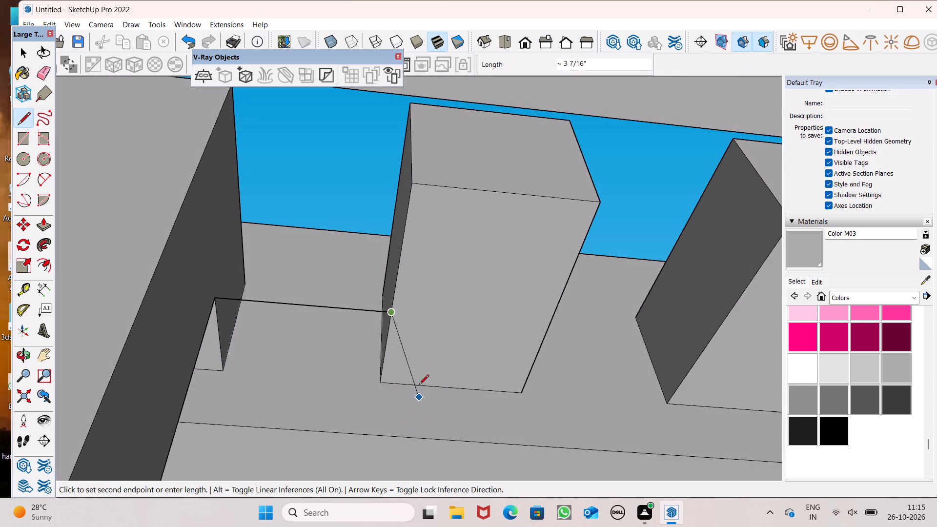
left_click(551, 327)
scroll(347, 300, "down", 3)
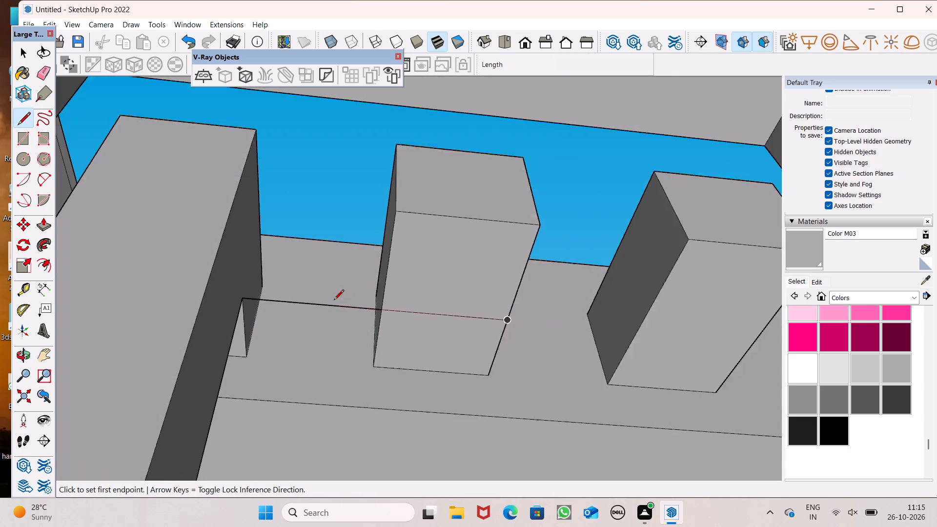
Draw a line from the second block's far edge across the remaining blocks' undersides to the last block's outer edge, dividing each face.
scroll(334, 301, "down", 2)
scroll(360, 333, "down", 6)
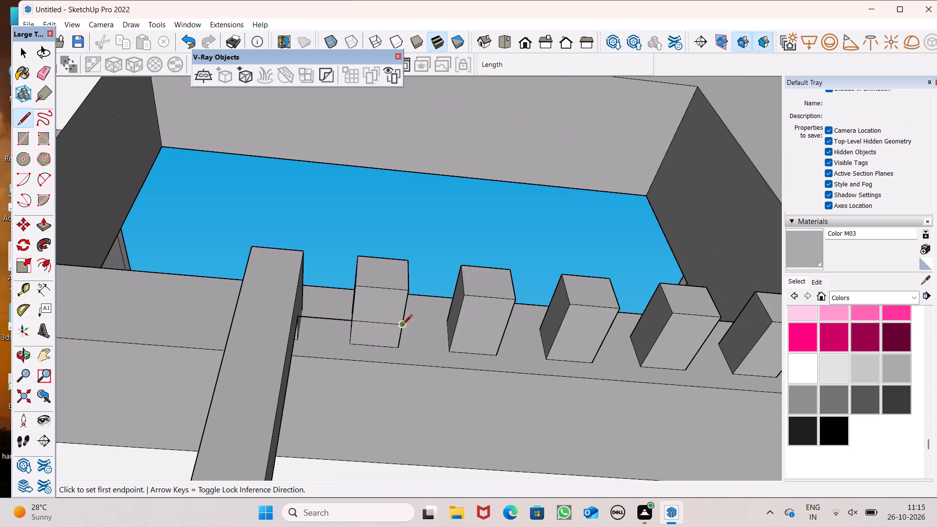
left_click(397, 326)
scroll(218, 329, "down", 6)
scroll(640, 343, "up", 5)
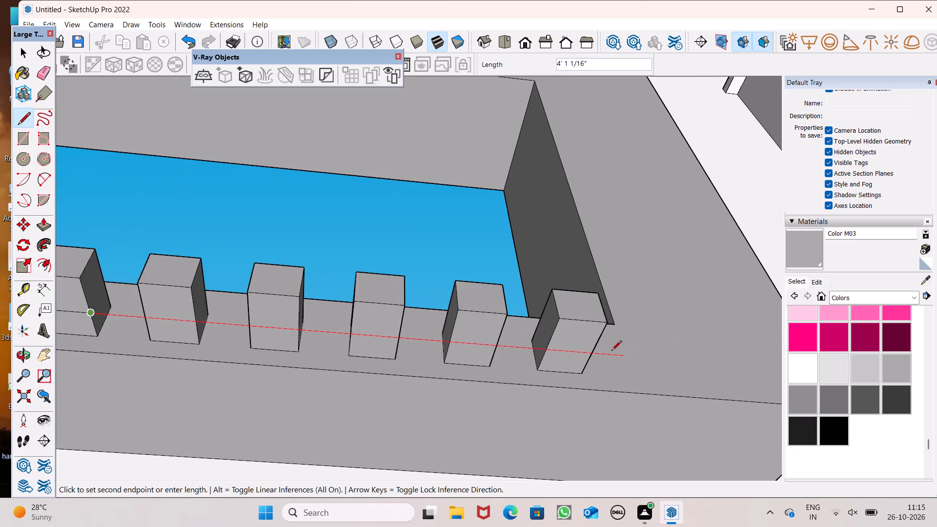
left_click_drag(590, 356, 594, 349)
scroll(552, 267, "down", 5)
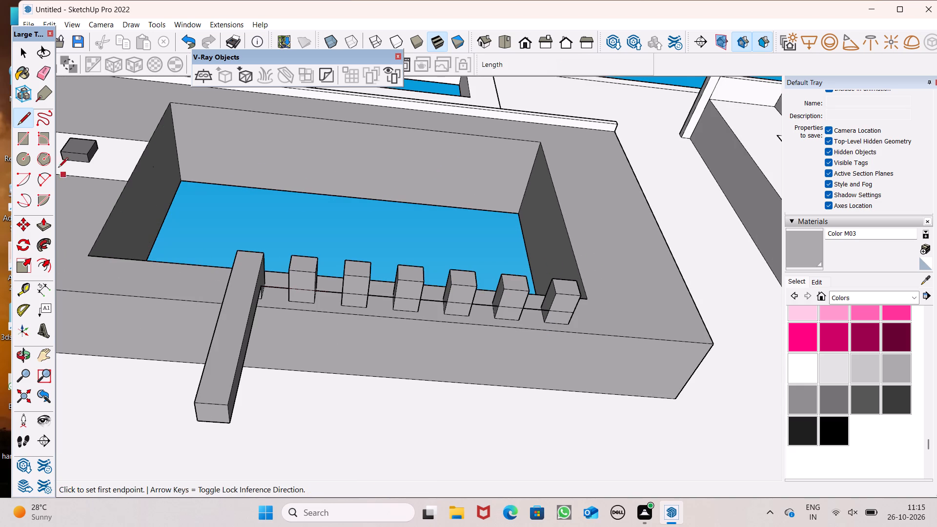
Erase the six line segments left on the wall in the gaps between the blocks, keeping the dividing lines on the undersides.
left_click(40, 78)
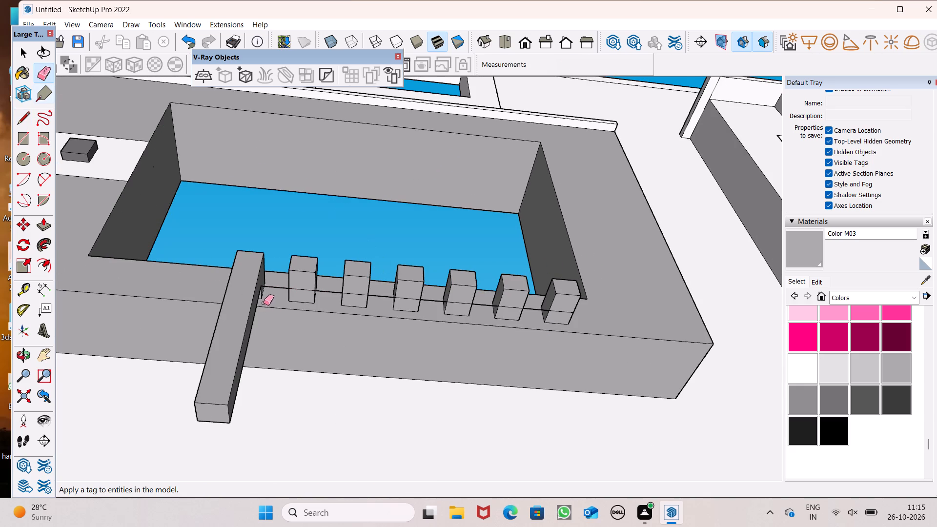
scroll(265, 303, "up", 6)
left_click(280, 274)
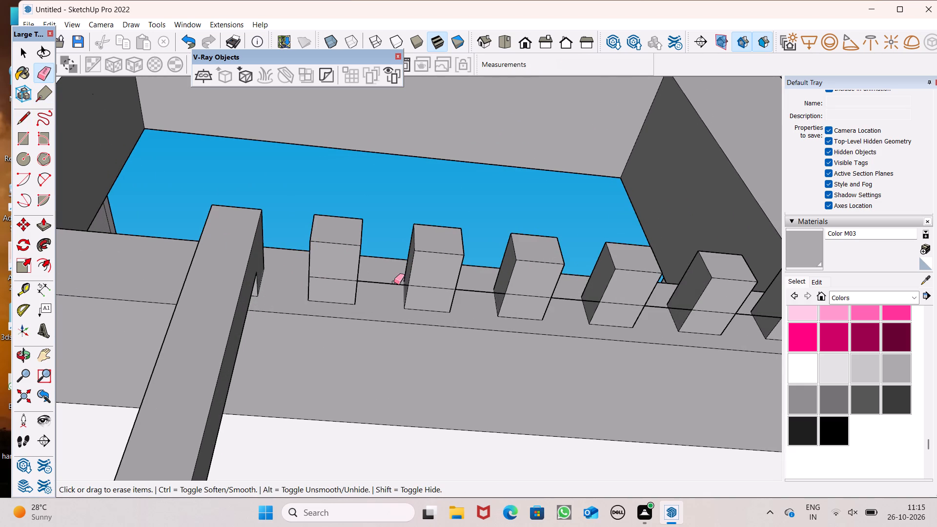
left_click(392, 282)
left_click(394, 282)
left_click_drag(476, 289, 476, 298)
scroll(335, 295, "down", 3)
scroll(571, 269, "up", 4)
left_click_drag(479, 309, 480, 315)
scroll(435, 292, "down", 4)
scroll(578, 297, "up", 4)
left_click_drag(530, 319, 527, 329)
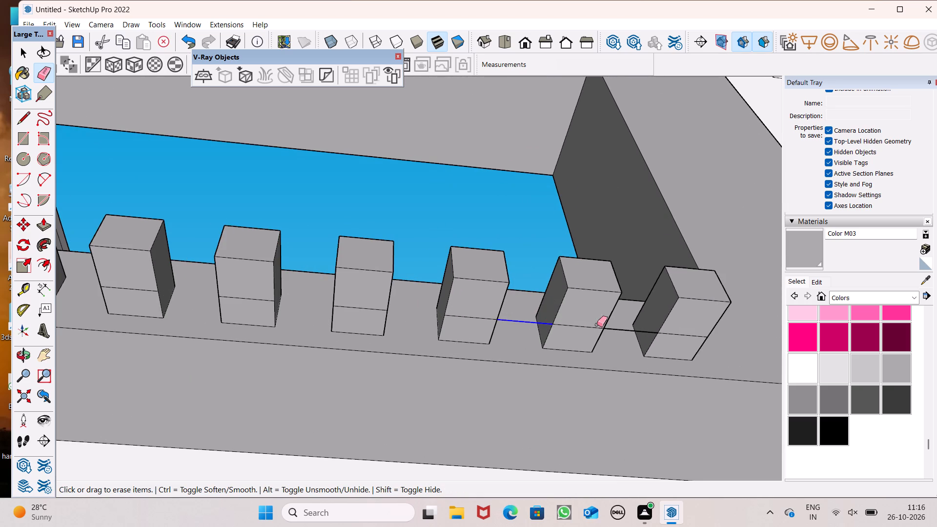
left_click_drag(620, 329, 622, 333)
Pull the outer part of the second block's underside down about 2' 4 9/16" to form a second hanging leg.
scroll(559, 272, "down", 4)
scroll(516, 265, "down", 4)
middle_click_drag(476, 286, 506, 347)
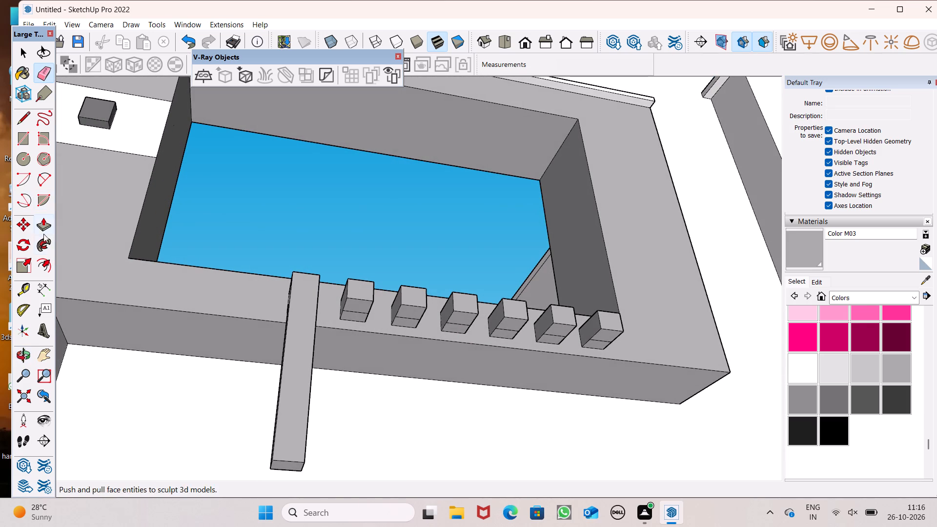
left_click(34, 227)
left_click_drag(357, 304, 359, 445)
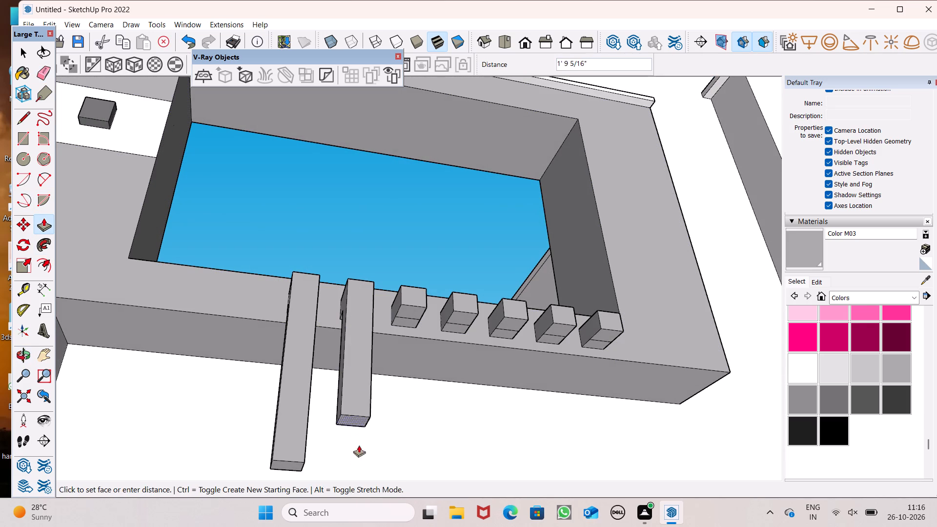
left_click_drag(359, 445, 361, 476)
scroll(297, 253, "down", 5)
scroll(344, 279, "up", 1)
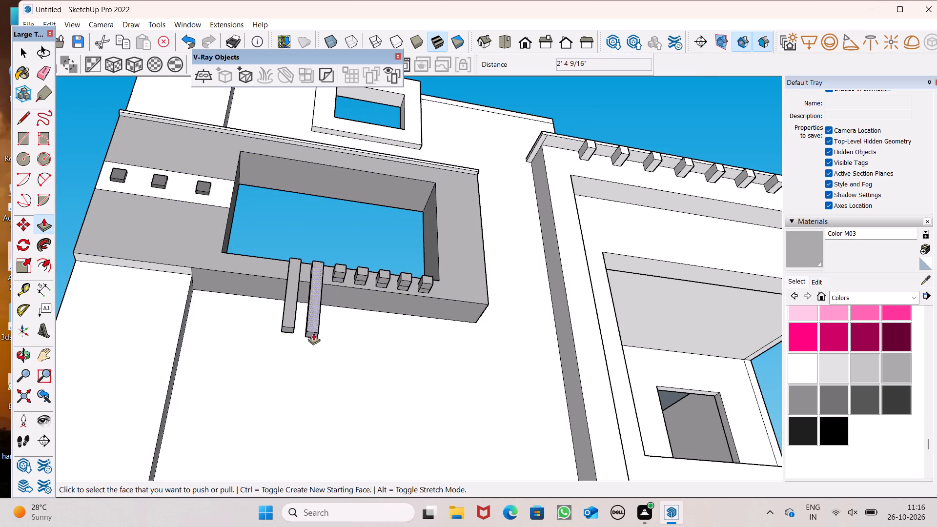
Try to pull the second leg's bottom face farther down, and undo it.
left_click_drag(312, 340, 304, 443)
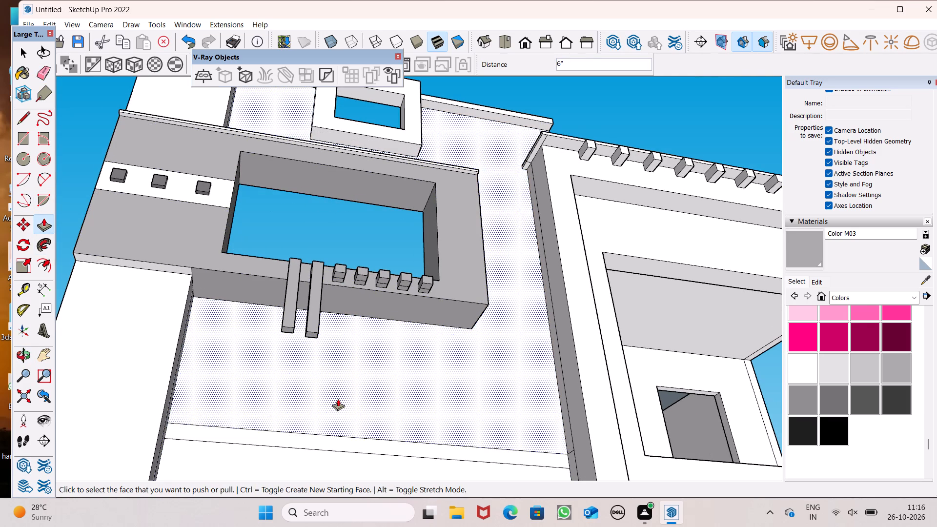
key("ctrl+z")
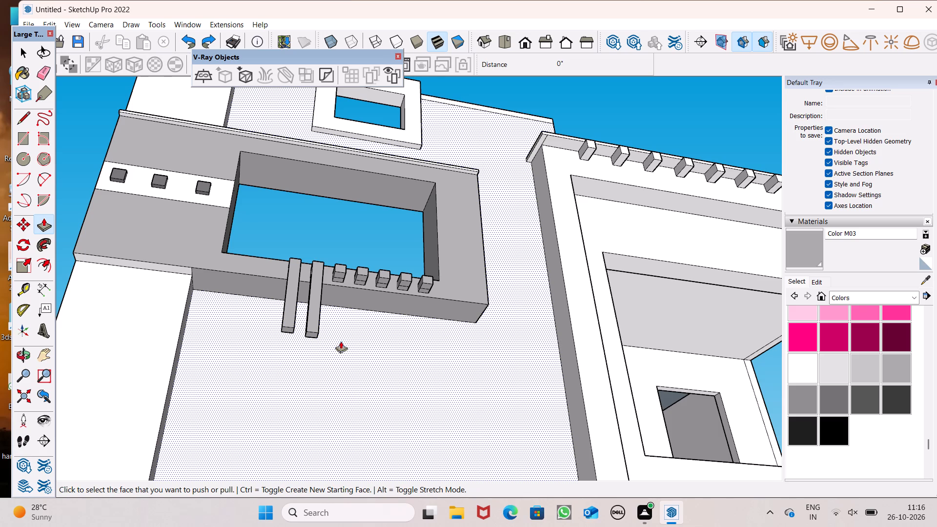
Lengthen the first two hanging legs from their bottom faces, pulling the second one about 2' 9 13/16" farther down.
scroll(288, 339, "up", 6)
left_click_drag(291, 320, 294, 329)
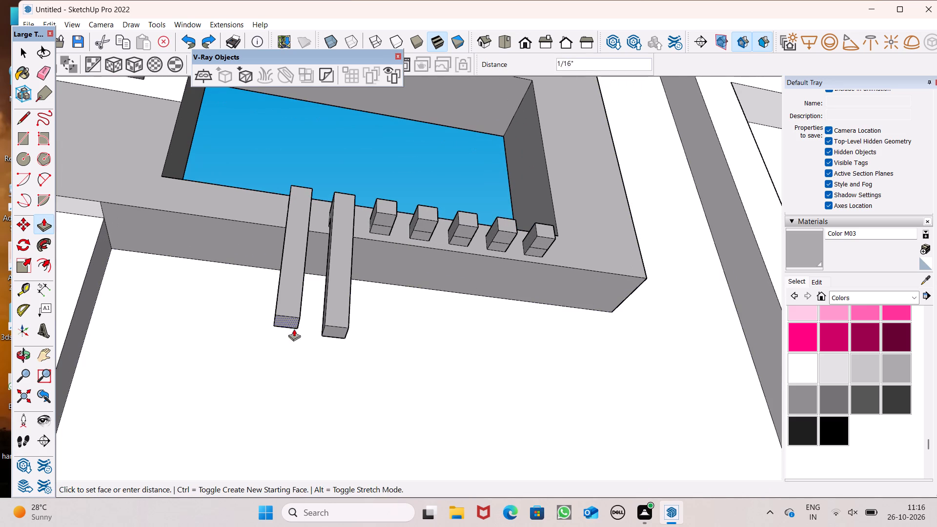
left_click_drag(294, 329, 276, 475)
left_click_drag(330, 327, 300, 491)
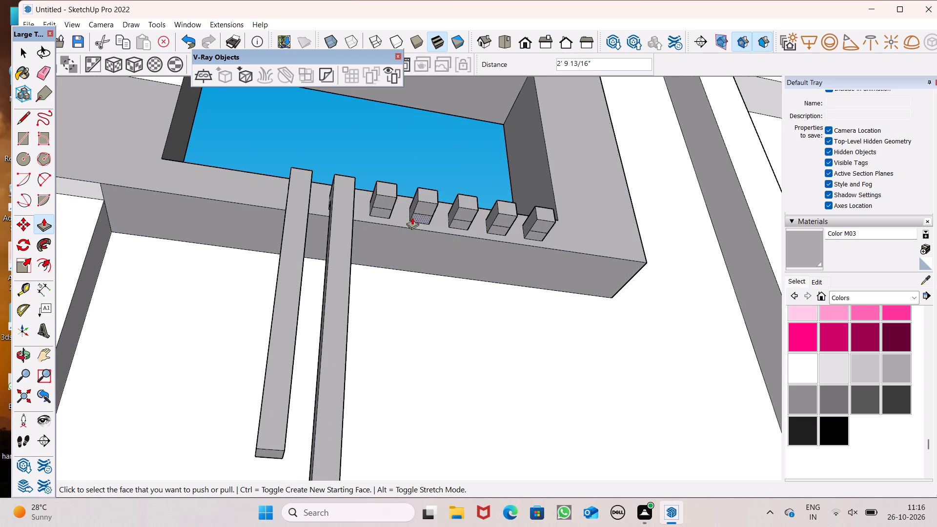
Pull the outer underside parts of blocks three to seven down into legs, the third about 4' 8 15/16", the last two about 5' 10 1/8" and 6' 1 7/16".
left_click_drag(384, 202, 372, 465)
middle_click_drag(398, 342, 378, 353)
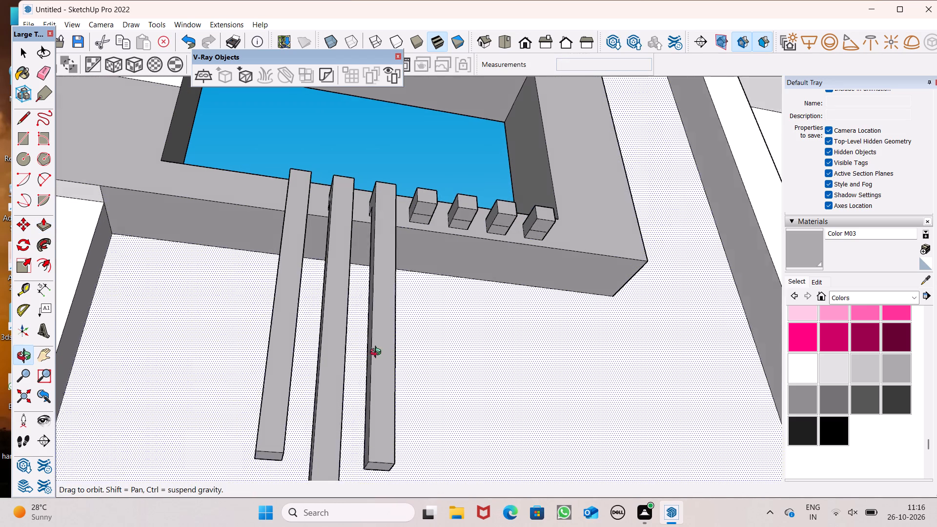
middle_click_drag(378, 353, 35, 432)
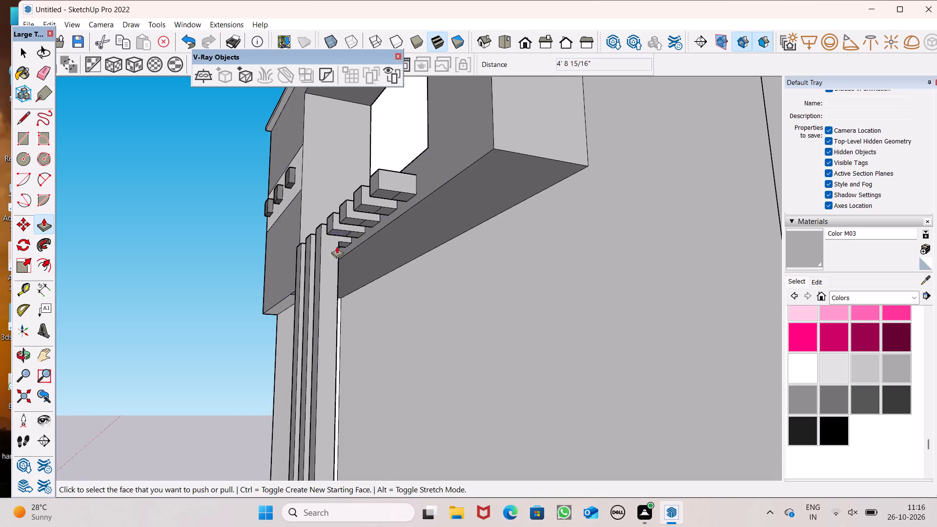
scroll(337, 246, "up", 1)
middle_click_drag(337, 246, 467, 194)
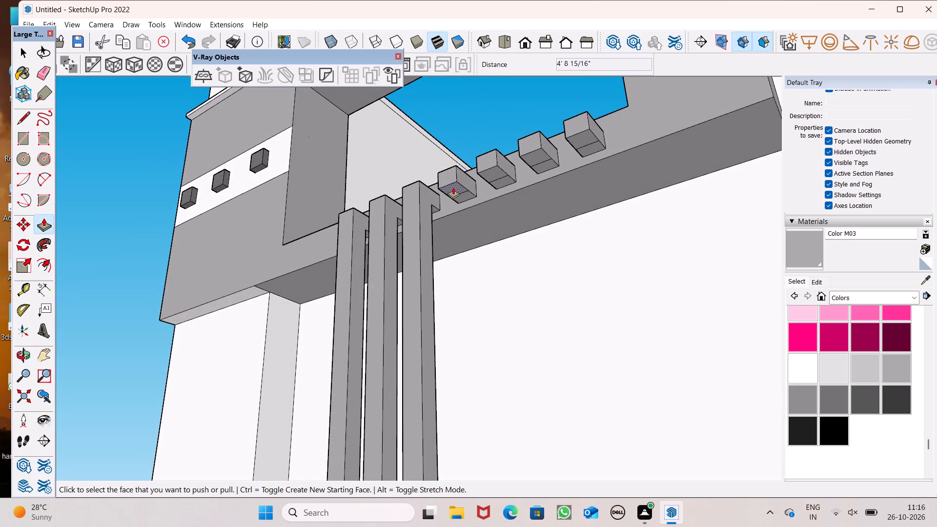
left_click_drag(451, 185, 424, 490)
left_click_drag(496, 153, 470, 341)
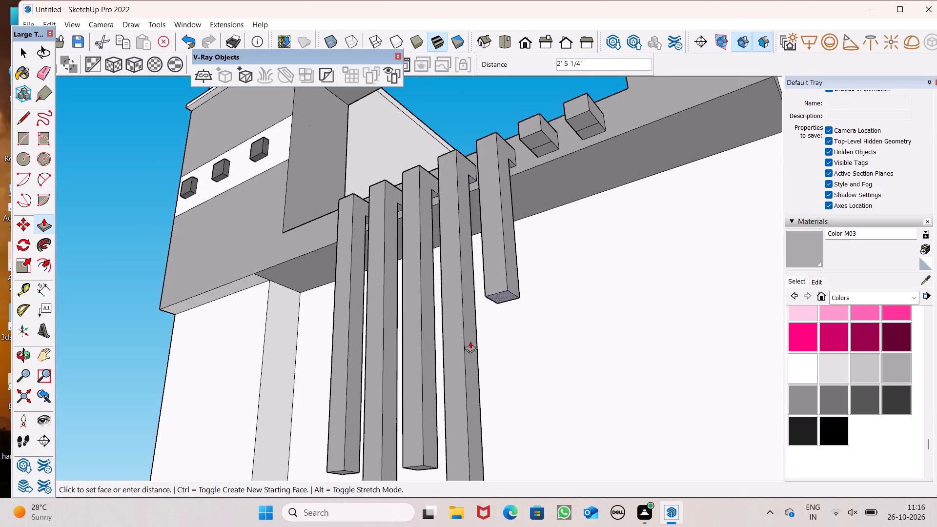
left_click_drag(470, 341, 464, 453)
left_click_drag(531, 141, 548, 526)
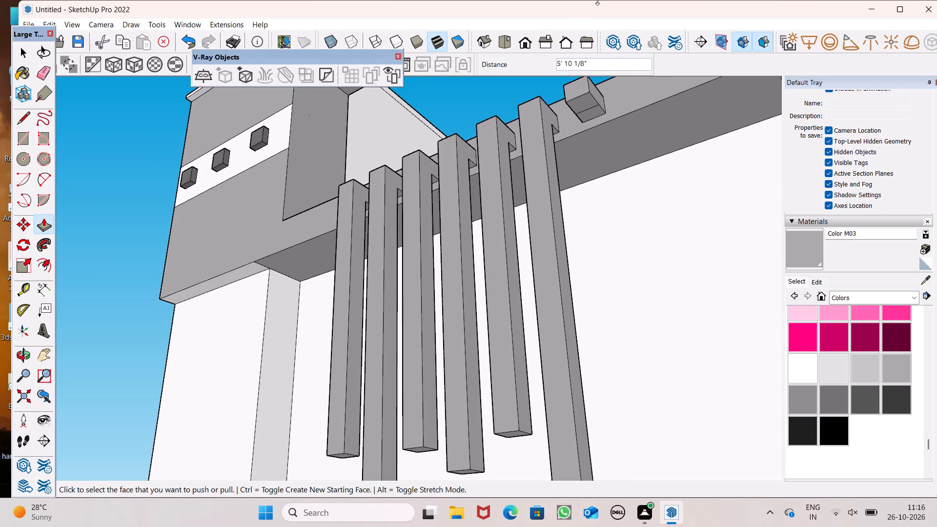
left_click_drag(582, 103, 643, 526)
Examine the row of seven hanging legs and their lower ends relative to the balcony slab from several sides.
scroll(550, 122, "down", 7)
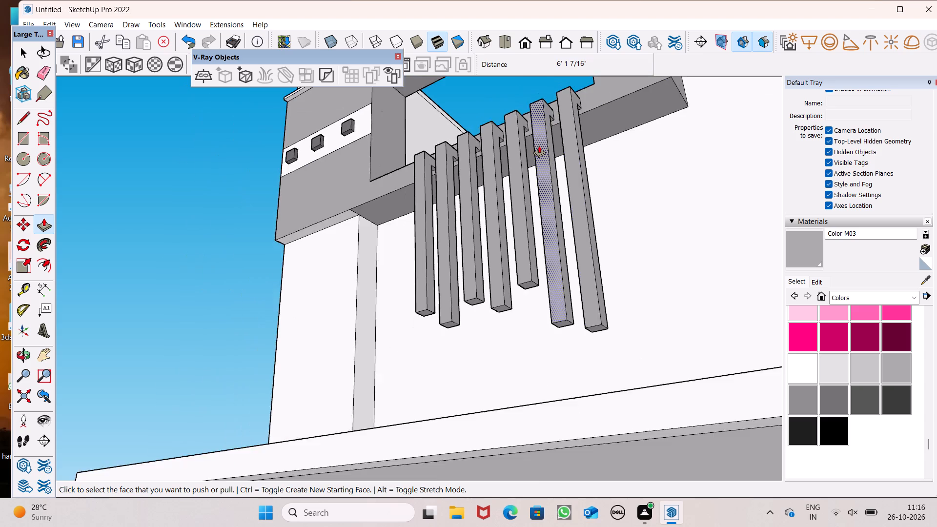
scroll(539, 145, "down", 4)
middle_click_drag(500, 227, 778, 298)
middle_click_drag(488, 345, 666, 371)
scroll(511, 357, "up", 1)
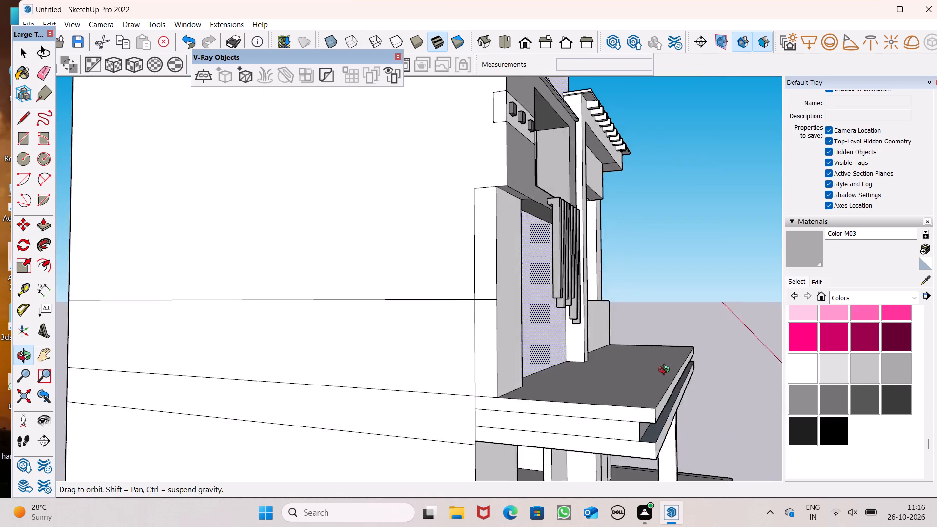
middle_click_drag(666, 371, 698, 307)
scroll(543, 302, "up", 17)
scroll(573, 290, "down", 5)
scroll(664, 319, "down", 4)
scroll(725, 362, "up", 1)
middle_click_drag(725, 362, 181, 327)
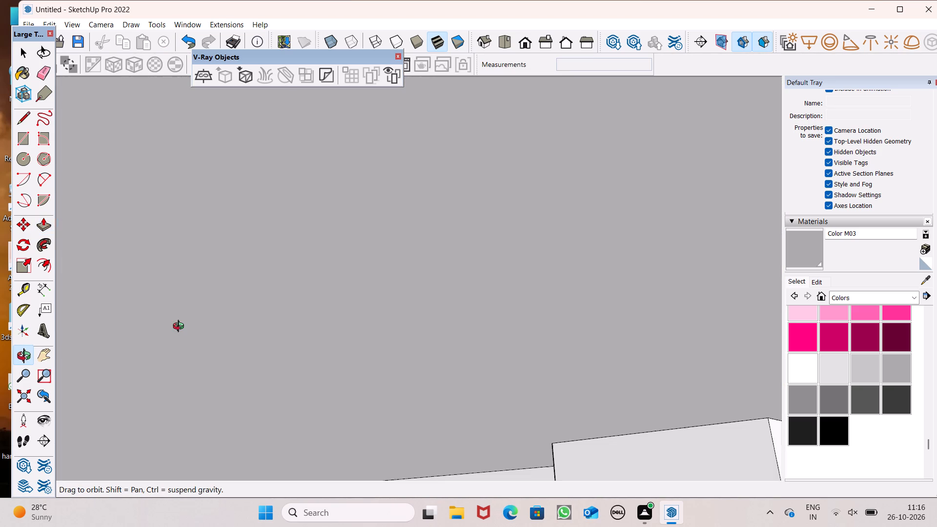
middle_click_drag(181, 327, 176, 348)
scroll(205, 330, "down", 5)
middle_click_drag(211, 342, 333, 507)
scroll(333, 504, "up", 1)
scroll(446, 288, "down", 2)
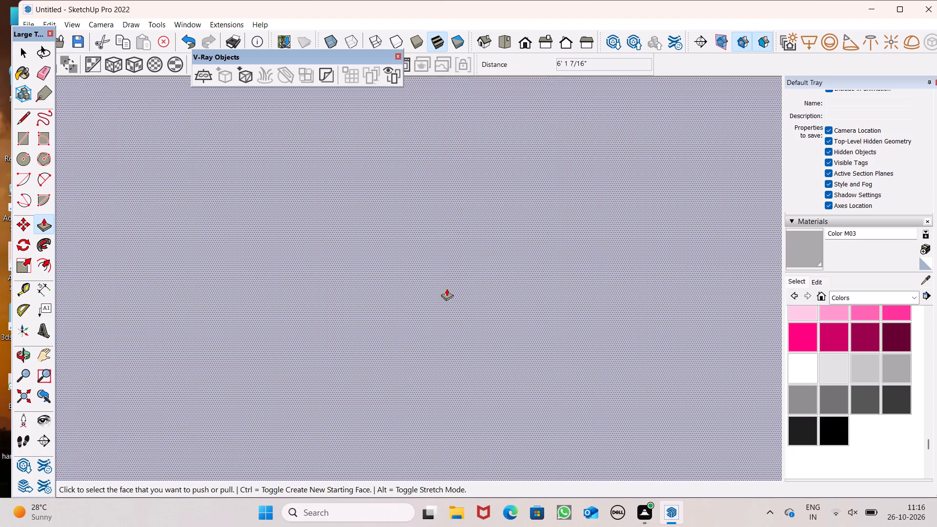
scroll(447, 288, "down", 20)
scroll(447, 288, "down", 20)
scroll(447, 288, "down", 1)
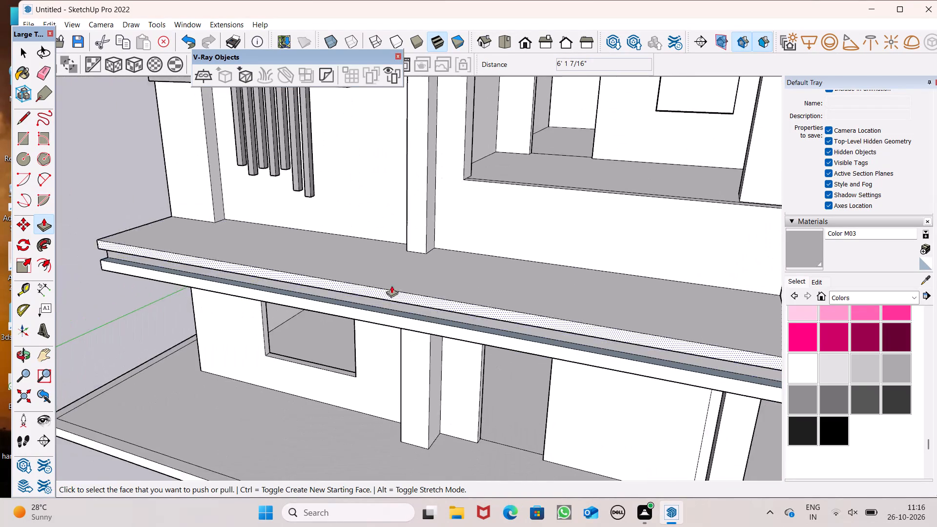
Lengthen the last leg in the row by pulling its bottom face about 1' 10 1/8" farther down.
scroll(358, 271, "up", 1)
middle_click_drag(362, 258, 323, 185)
scroll(289, 141, "up", 11)
middle_click_drag(279, 171, 287, 89)
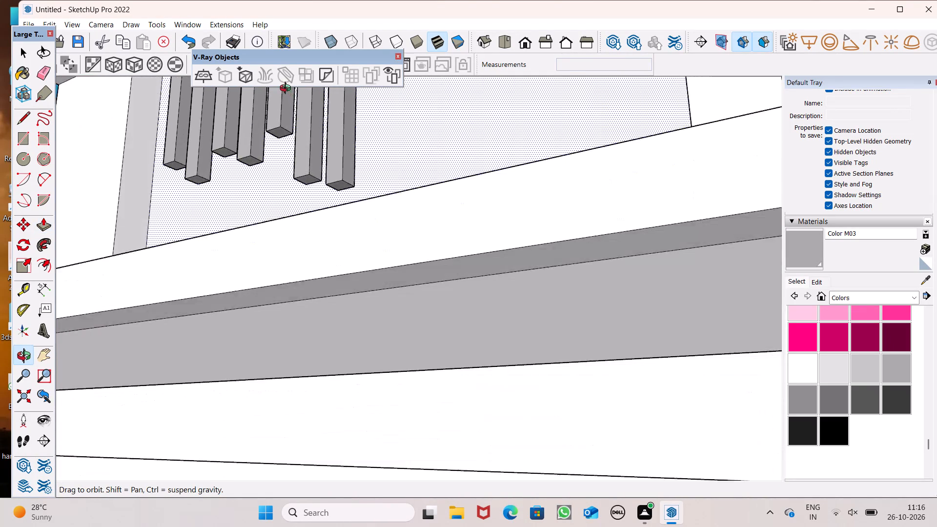
middle_click_drag(287, 89, 288, 93)
scroll(304, 181, "up", 2)
middle_click_drag(317, 227, 333, 275)
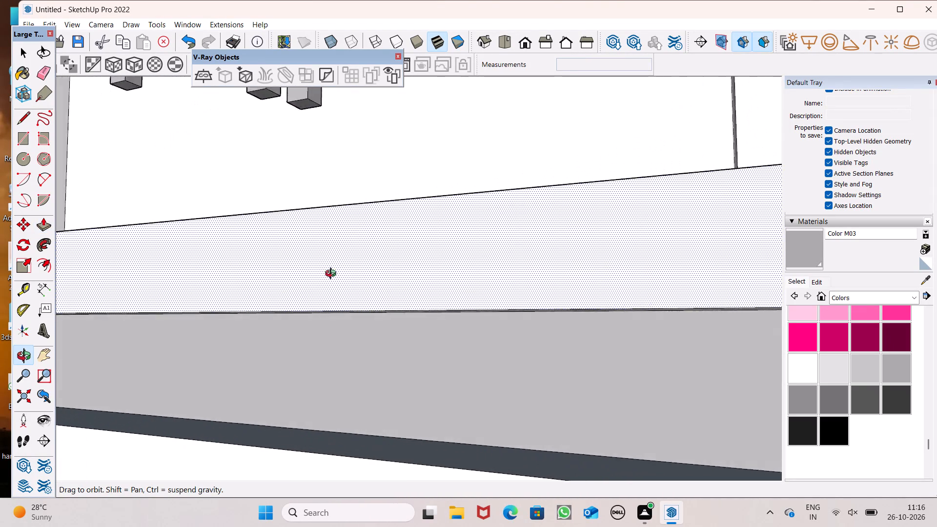
middle_click_drag(333, 275, 276, 206)
scroll(275, 184, "up", 4)
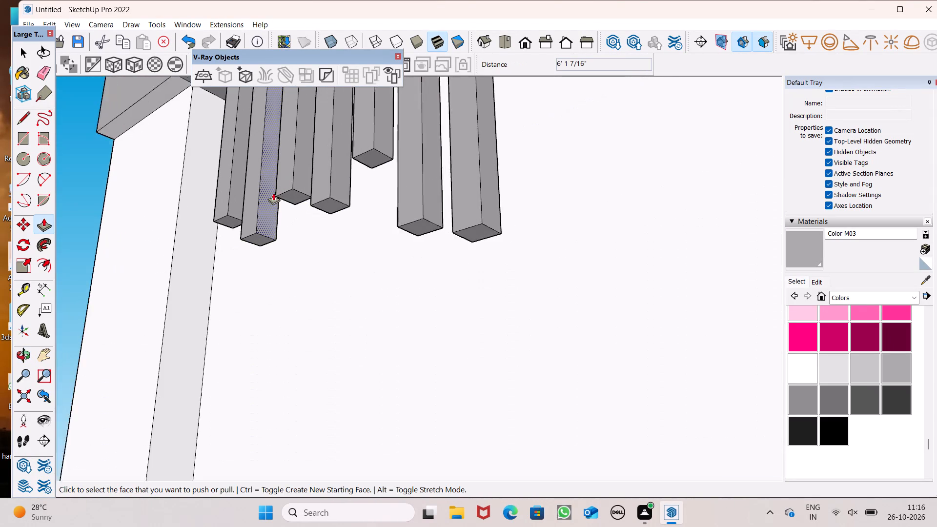
scroll(273, 193, "up", 2)
left_click_drag(596, 261, 596, 263)
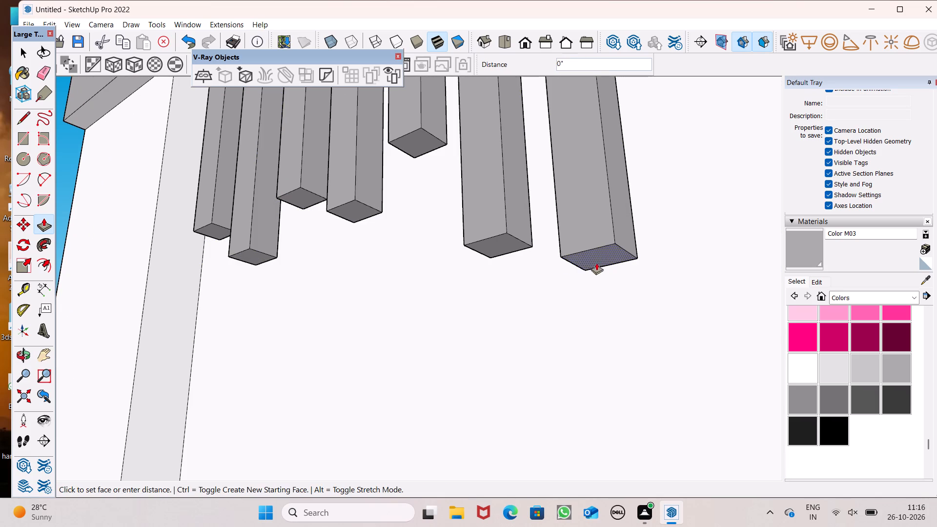
left_click_drag(596, 263, 602, 526)
scroll(615, 344, "down", 1)
middle_click_drag(630, 389, 677, 432)
scroll(609, 304, "down", 6)
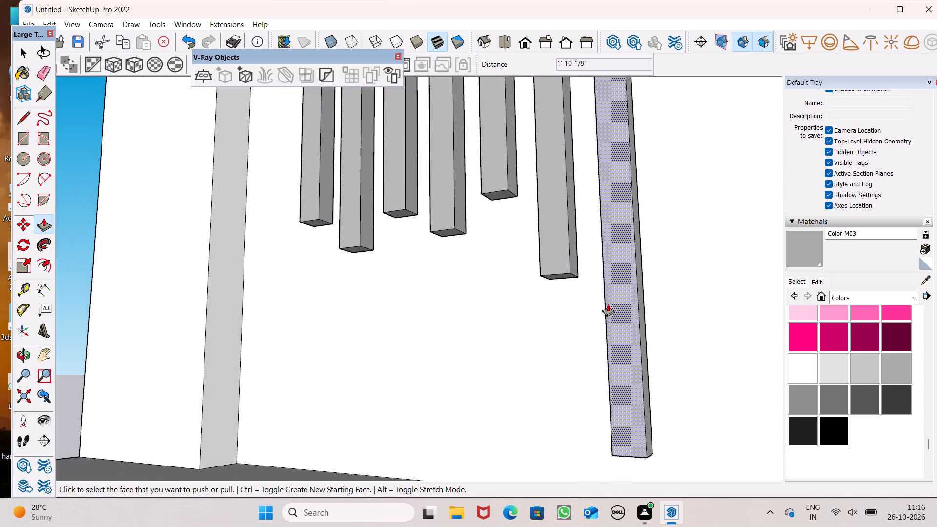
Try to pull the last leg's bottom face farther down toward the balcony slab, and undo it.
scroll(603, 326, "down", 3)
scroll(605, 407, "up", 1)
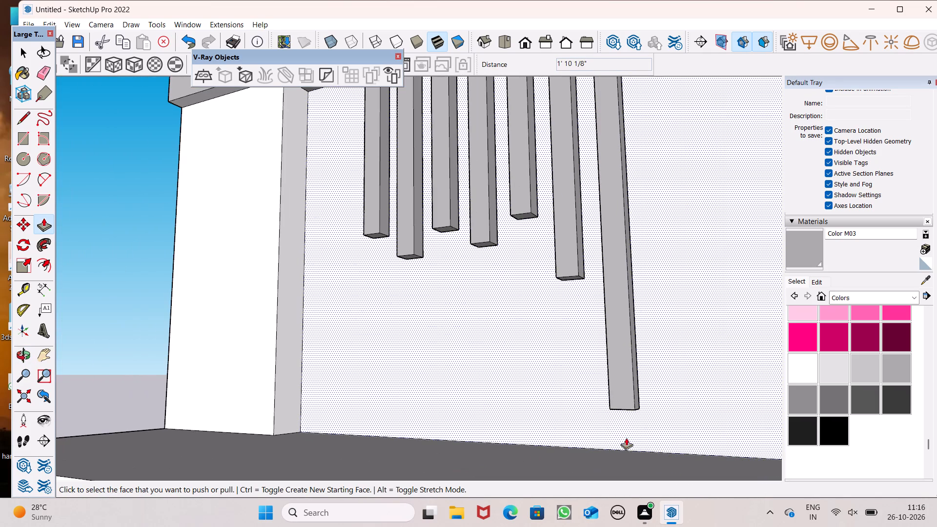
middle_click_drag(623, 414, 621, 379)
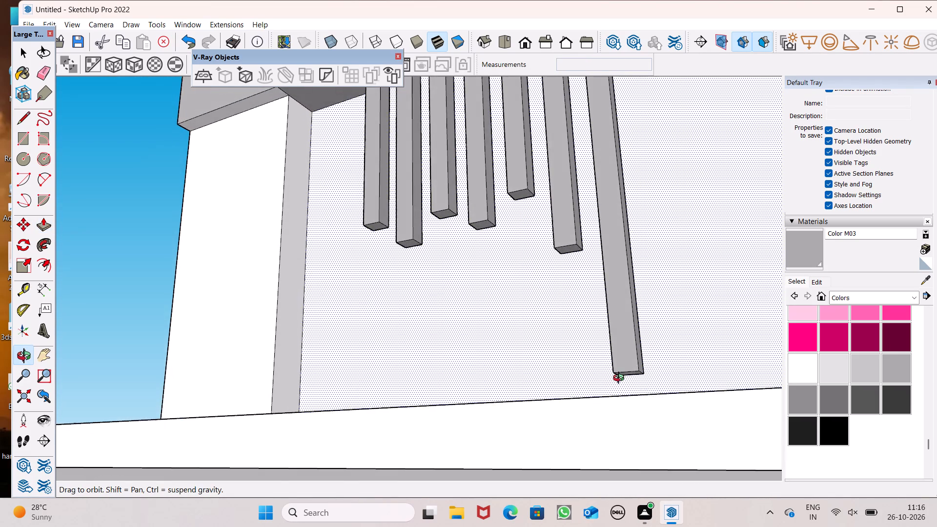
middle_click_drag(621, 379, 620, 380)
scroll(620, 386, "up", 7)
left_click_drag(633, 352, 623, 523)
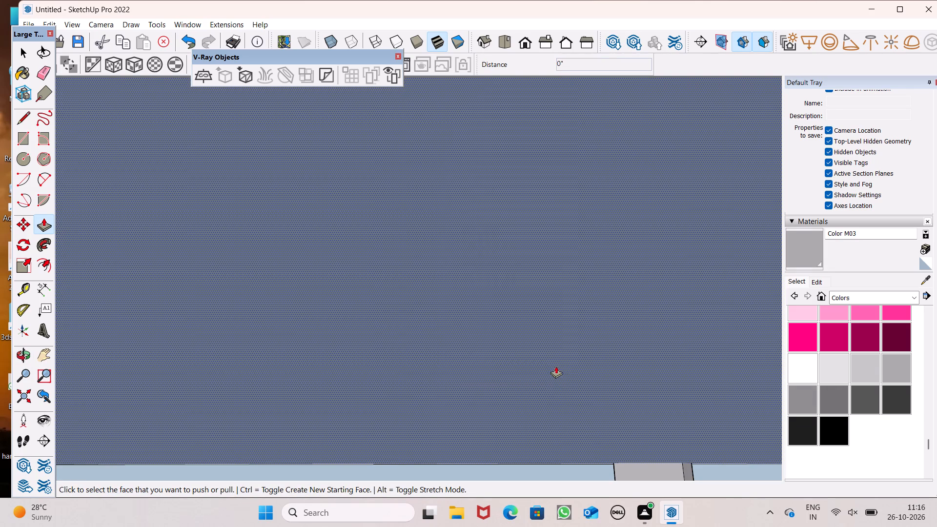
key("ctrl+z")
Lengthen the last leg in the row about 10" by pulling its bottom face down to the balcony slab.
scroll(565, 365, "down", 5)
middle_click_drag(573, 376, 673, 525)
scroll(670, 526, "up", 1)
scroll(602, 358, "down", 15)
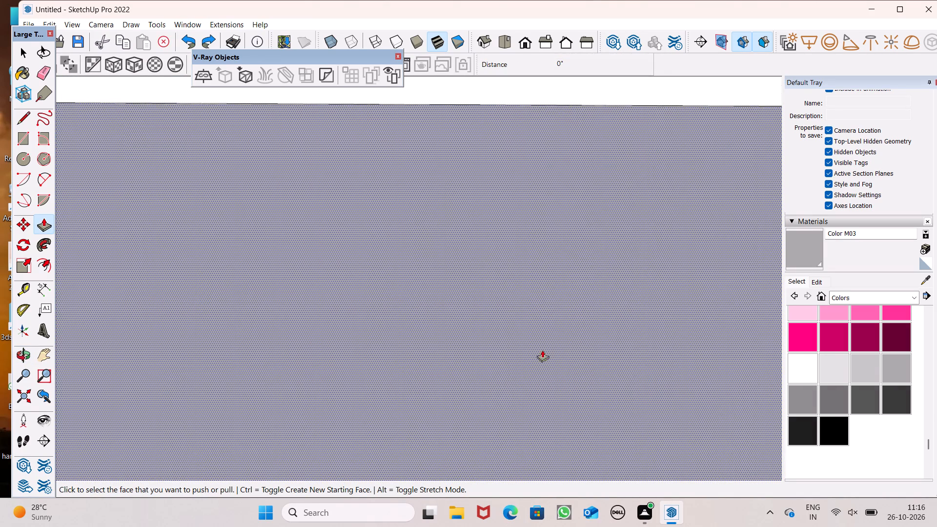
scroll(542, 350, "down", 20)
scroll(542, 350, "down", 5)
scroll(515, 211, "up", 1)
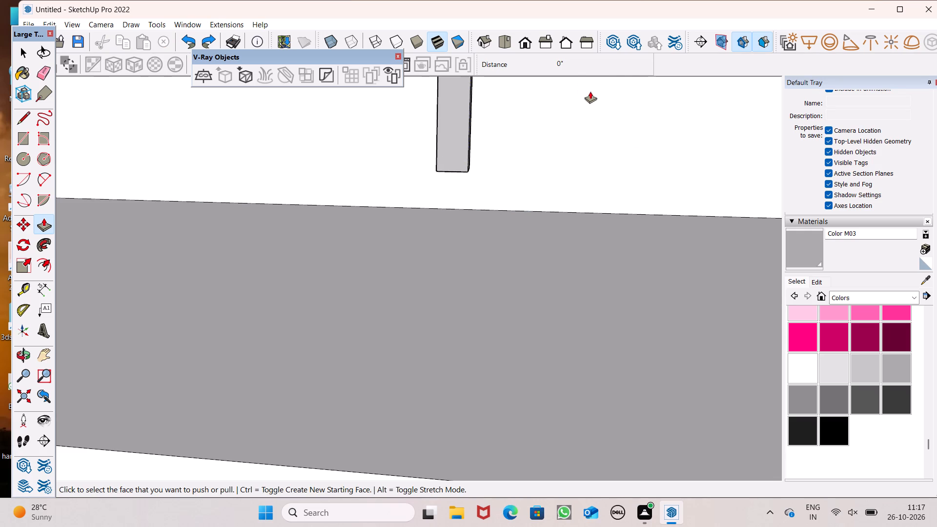
scroll(525, 203, "up", 1)
middle_click_drag(530, 191, 437, 120)
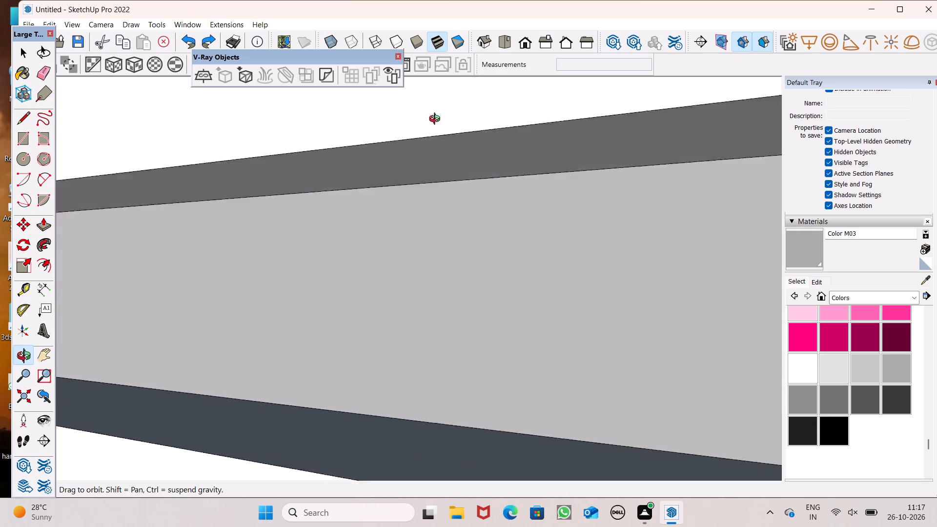
middle_click_drag(437, 120, 387, 216)
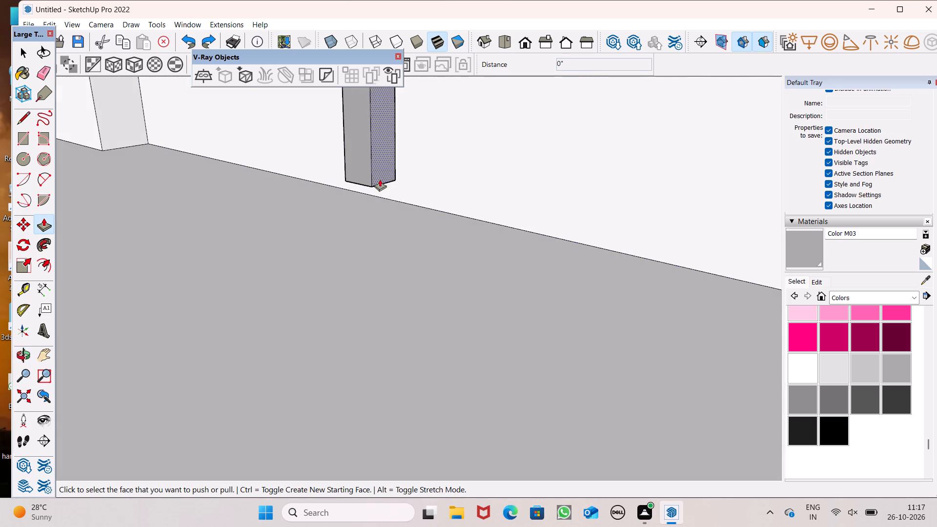
middle_click_drag(378, 183, 480, 105)
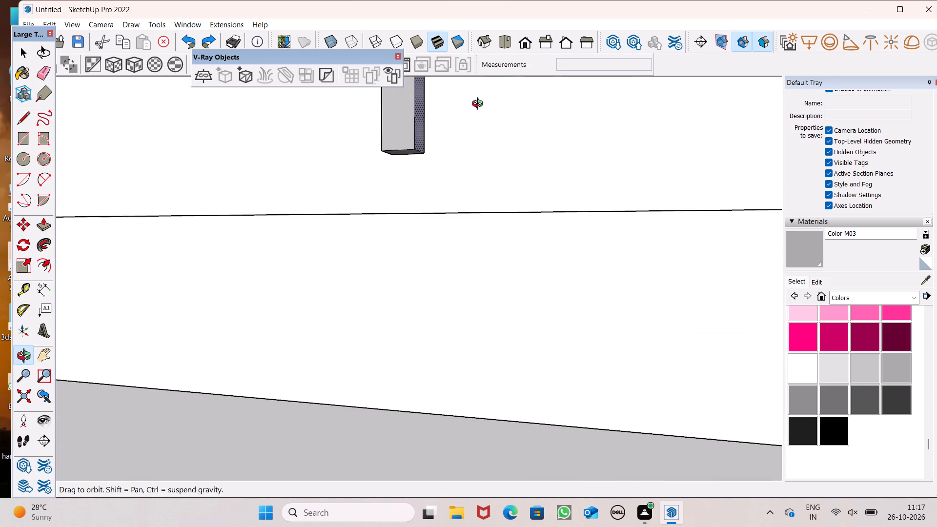
middle_click_drag(480, 105, 484, 106)
left_click_drag(406, 152, 395, 230)
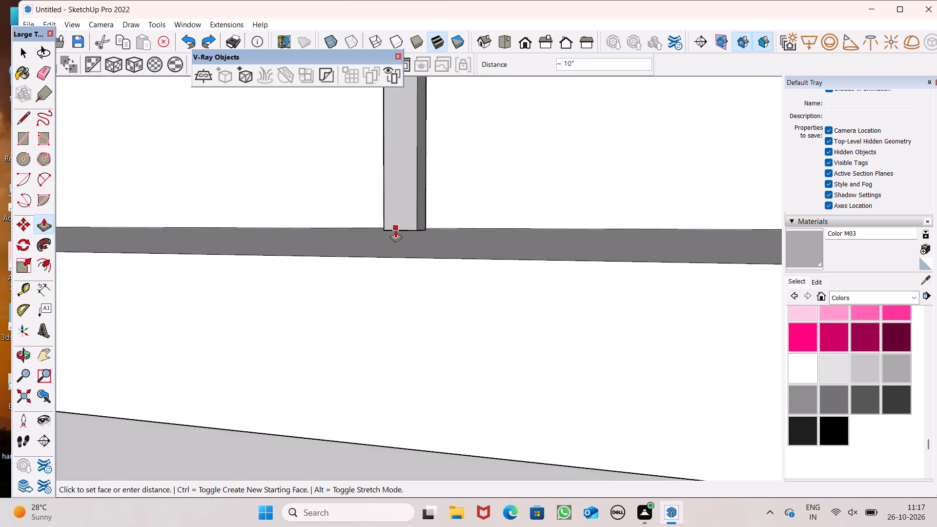
left_click_drag(395, 230, 392, 239)
Pull the sixth leg's bottom face about 2' 11 7/16" down to the balcony slab.
scroll(316, 204, "down", 6)
middle_click_drag(340, 217, 320, 244)
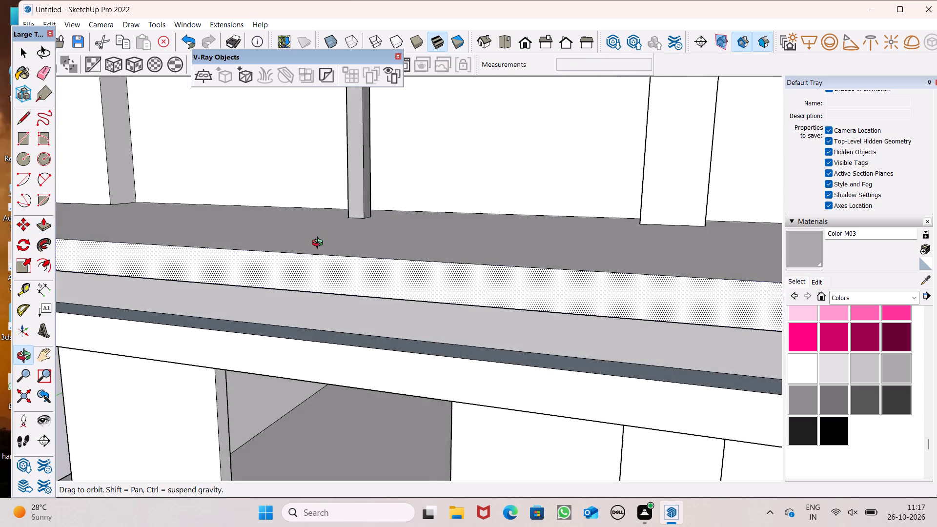
middle_click_drag(320, 244, 317, 245)
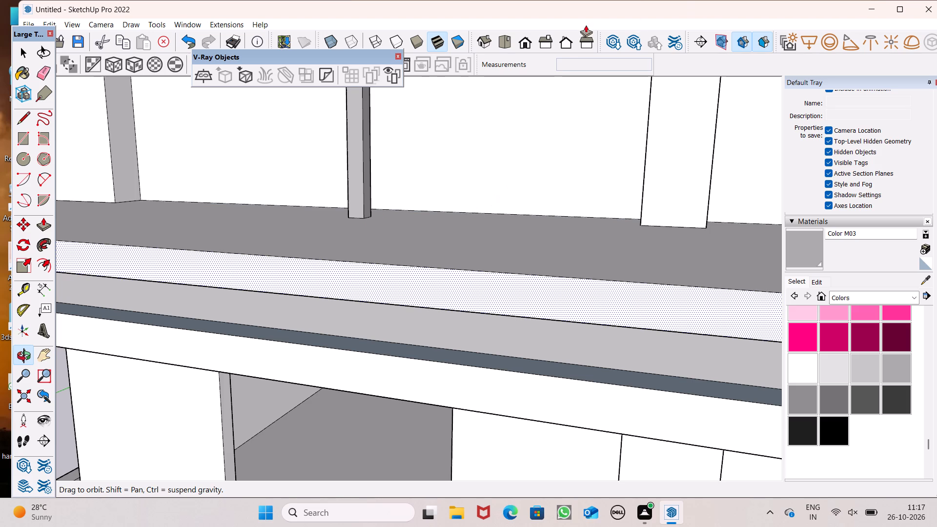
scroll(383, 240, "down", 7)
middle_click_drag(390, 276, 574, 253)
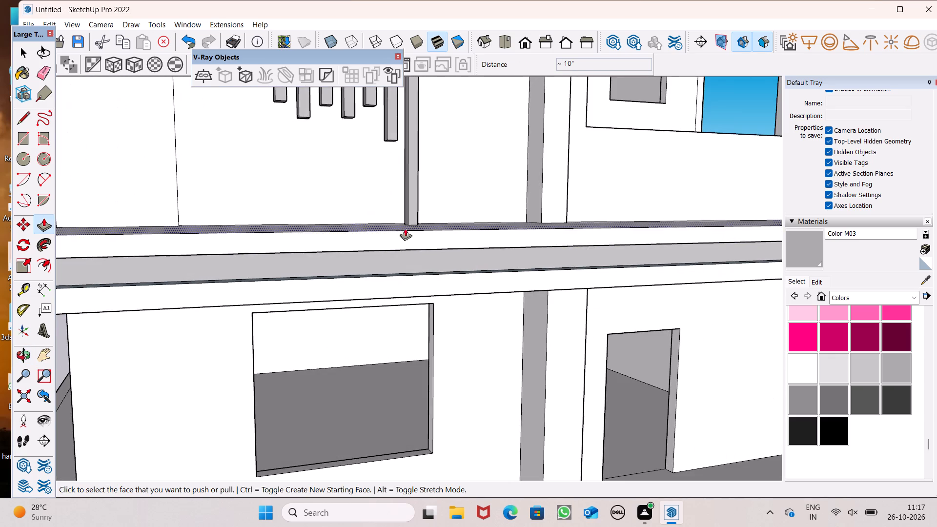
scroll(379, 154, "up", 6)
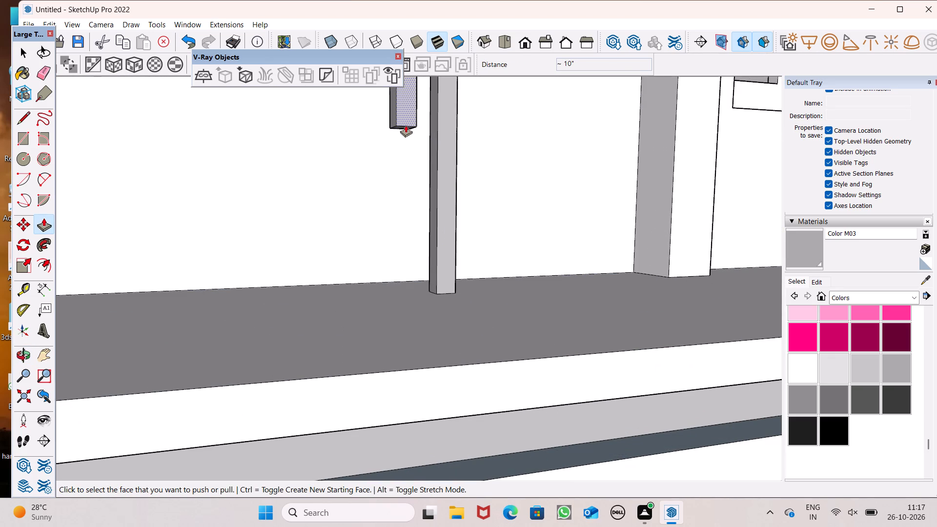
left_click_drag(399, 129, 389, 208)
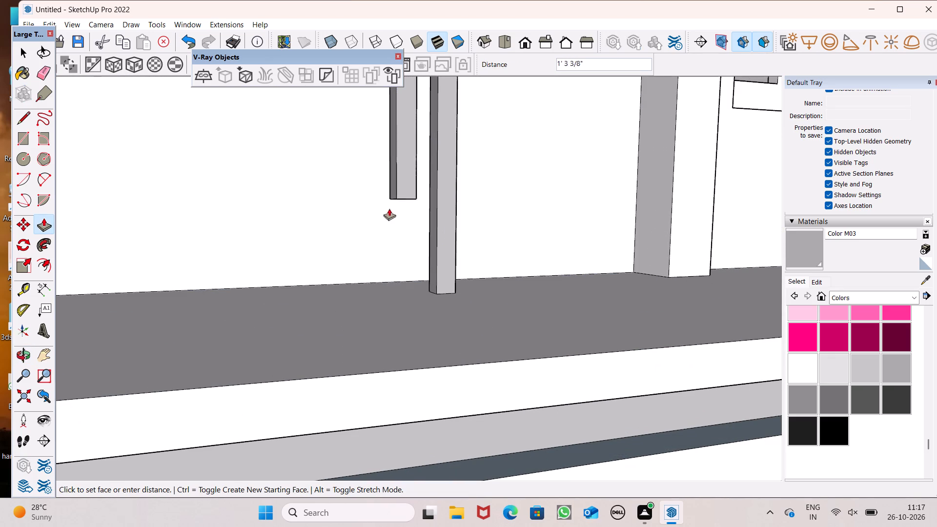
left_click_drag(389, 208, 376, 293)
Pull the fifth leg's bottom face about 4' 1 5/16" down to the balcony slab.
scroll(387, 234, "down", 5)
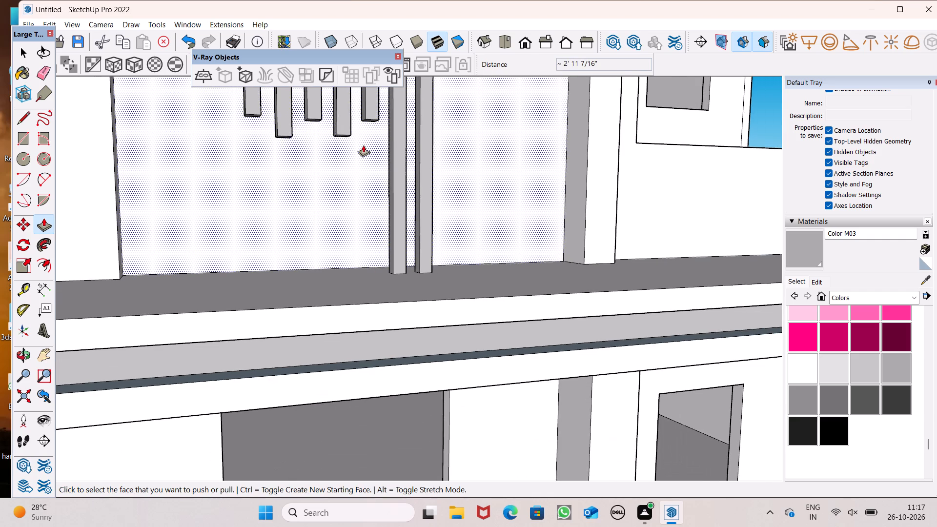
scroll(363, 145, "up", 5)
left_click_drag(376, 123, 350, 292)
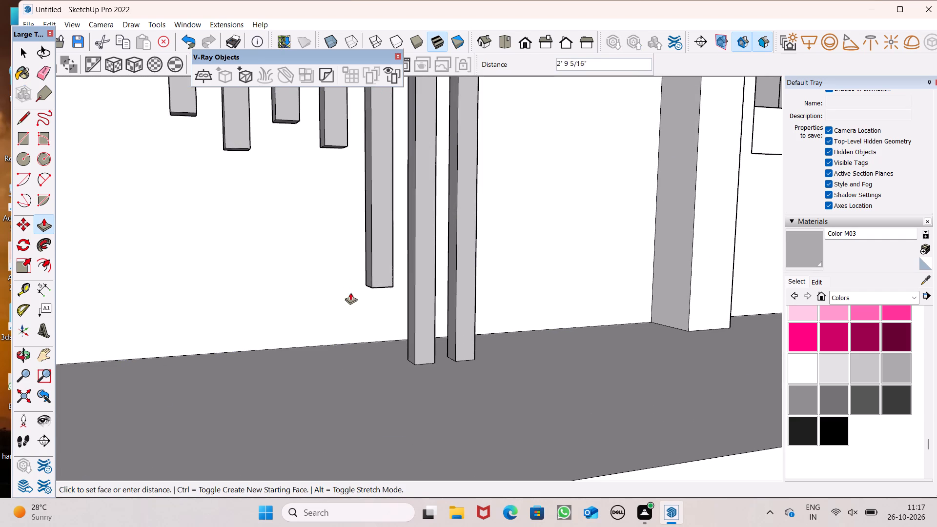
left_click_drag(350, 292, 353, 346)
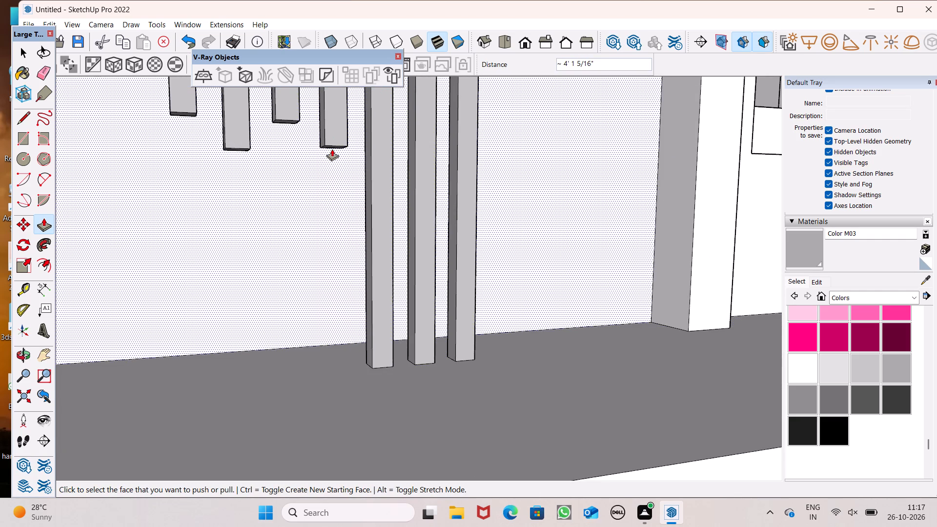
Pull the fourth leg's bottom face down to the balcony slab, and undo the extra 1/2" push/pull.
middle_click_drag(337, 151, 372, 118)
scroll(341, 152, "up", 1)
left_click_drag(360, 129, 353, 266)
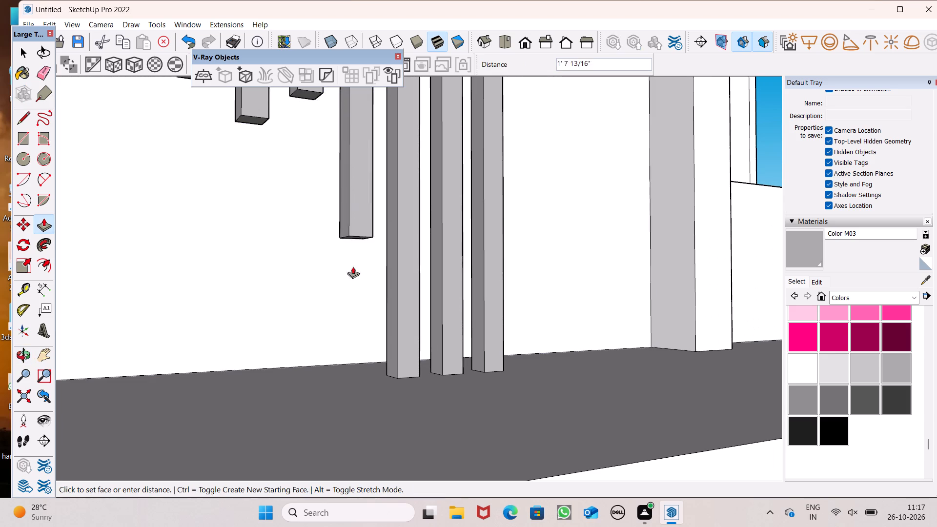
left_click_drag(353, 266, 343, 378)
left_click_drag(343, 379, 340, 384)
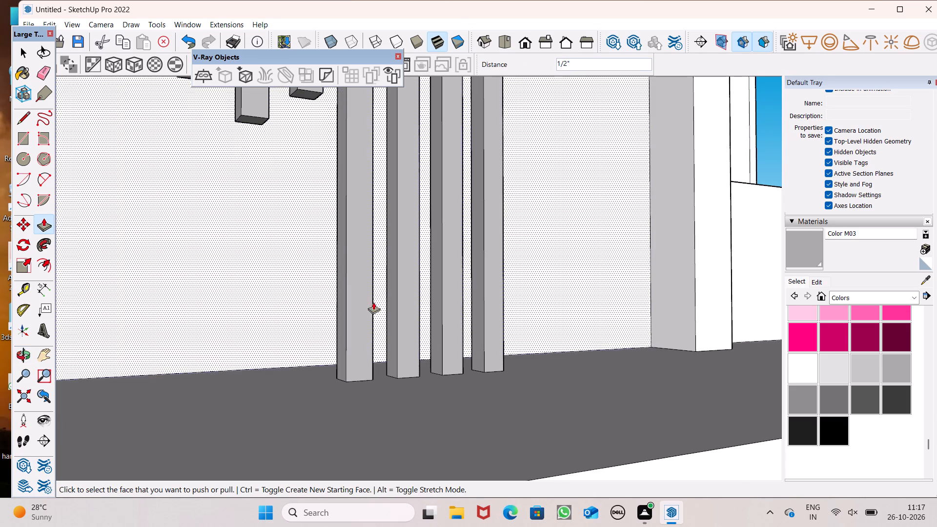
scroll(382, 308, "down", 3)
key("ctrl+z")
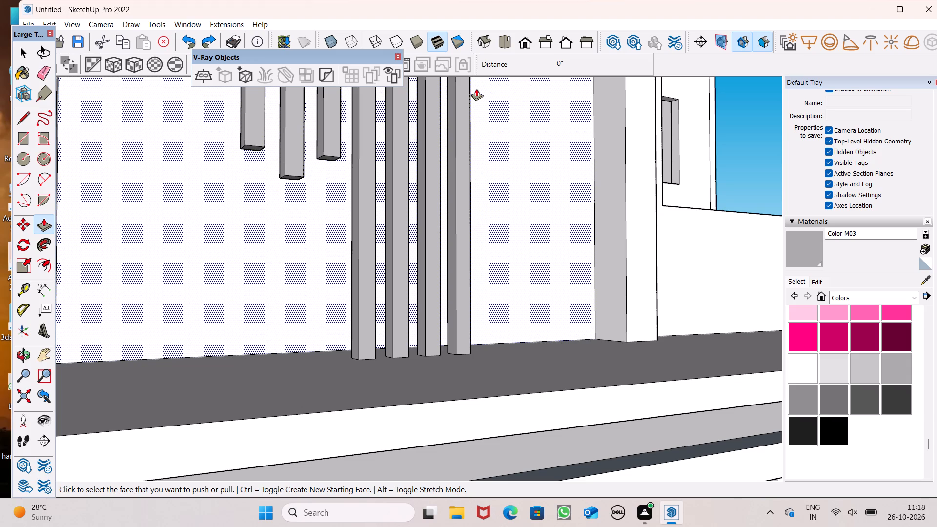
Pull the third leg's bottom face about 4' 5/8" down to the balcony slab.
middle_click_drag(429, 135, 451, 111)
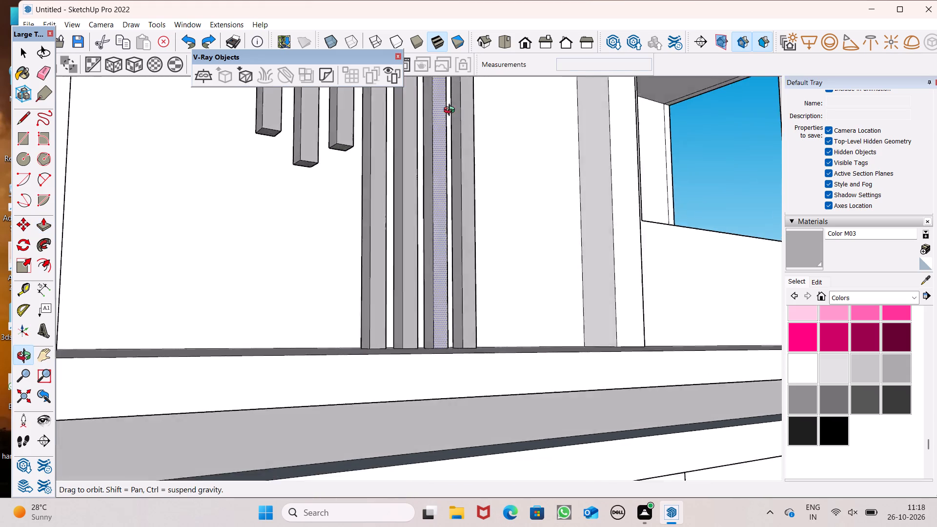
middle_click_drag(451, 111, 456, 117)
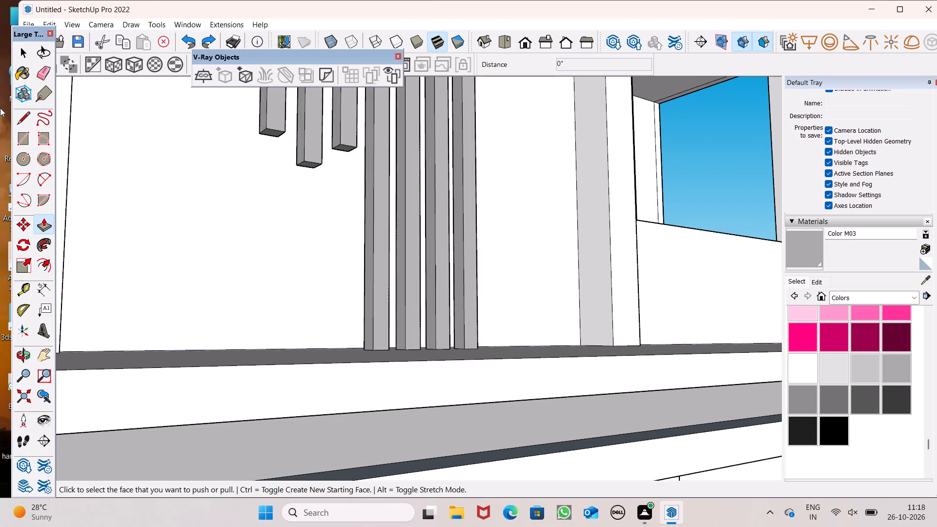
left_click(49, 228)
scroll(385, 171, "up", 2)
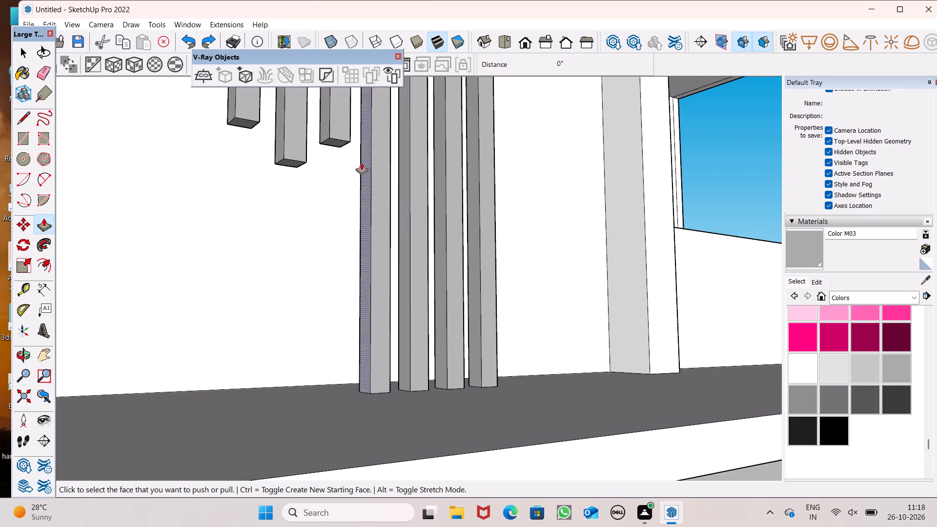
left_click_drag(334, 146, 358, 391)
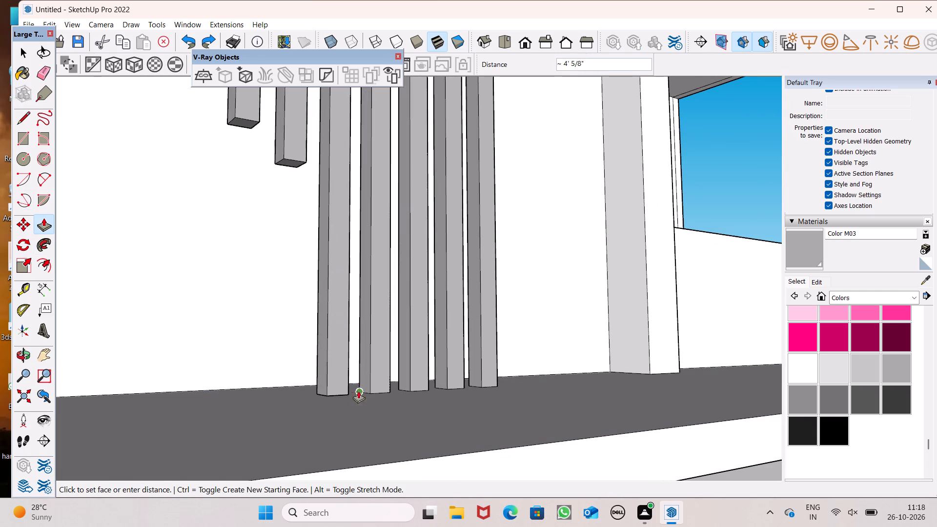
left_click_drag(358, 391, 360, 395)
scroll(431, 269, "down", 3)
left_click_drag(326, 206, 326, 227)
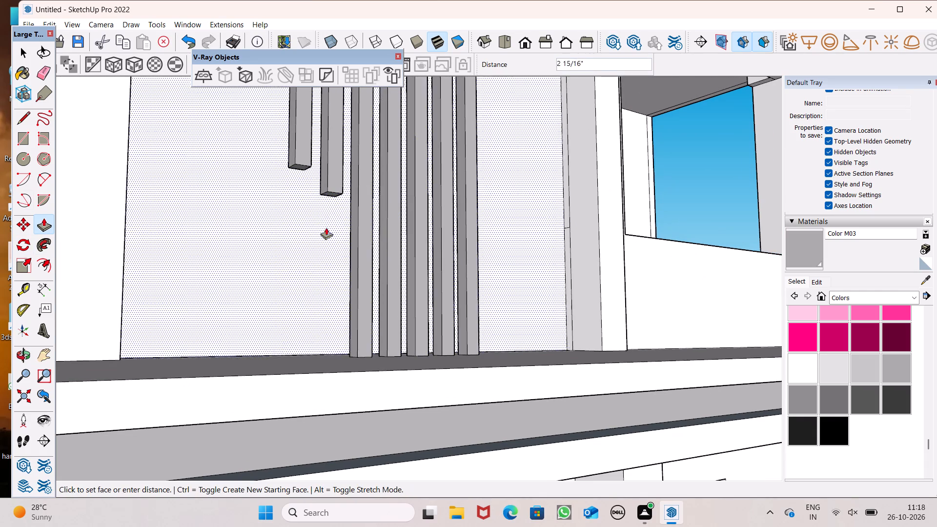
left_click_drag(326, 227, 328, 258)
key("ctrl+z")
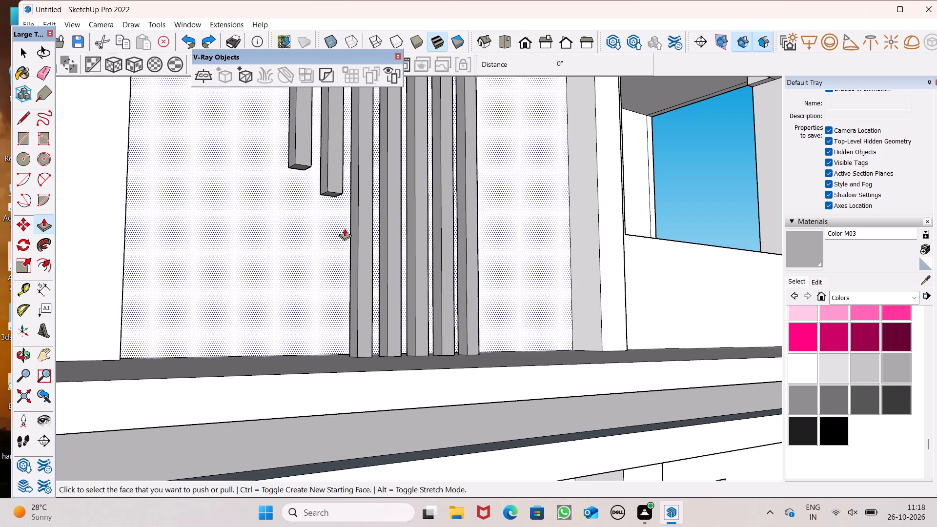
Pull the bottom faces of the second and first legs down to the balcony slab, about 3' 7 3/16" and 4' 2 11/16".
left_click_drag(327, 196, 335, 276)
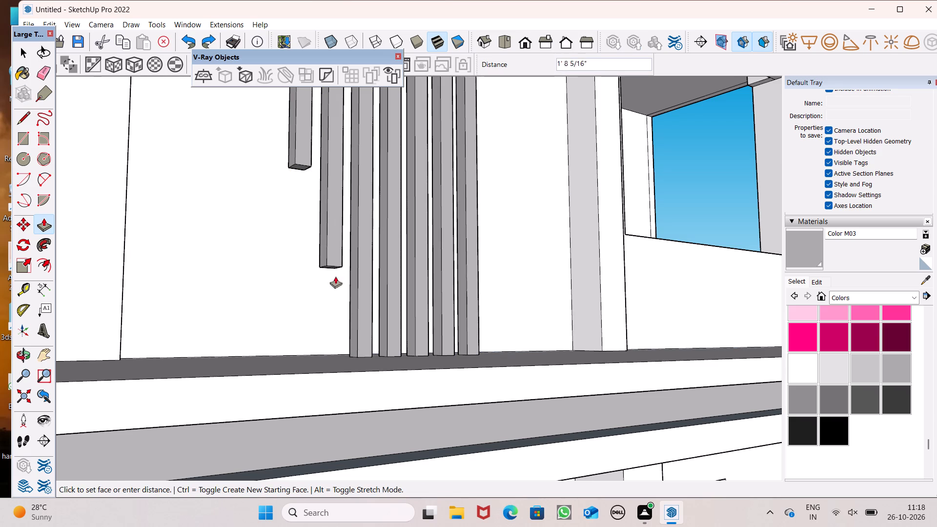
left_click_drag(335, 276, 340, 361)
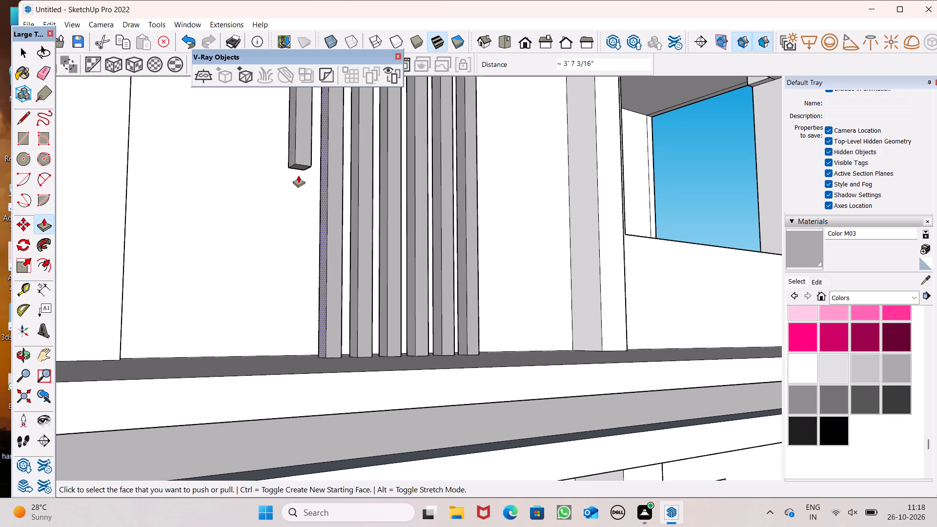
left_click_drag(299, 169, 299, 327)
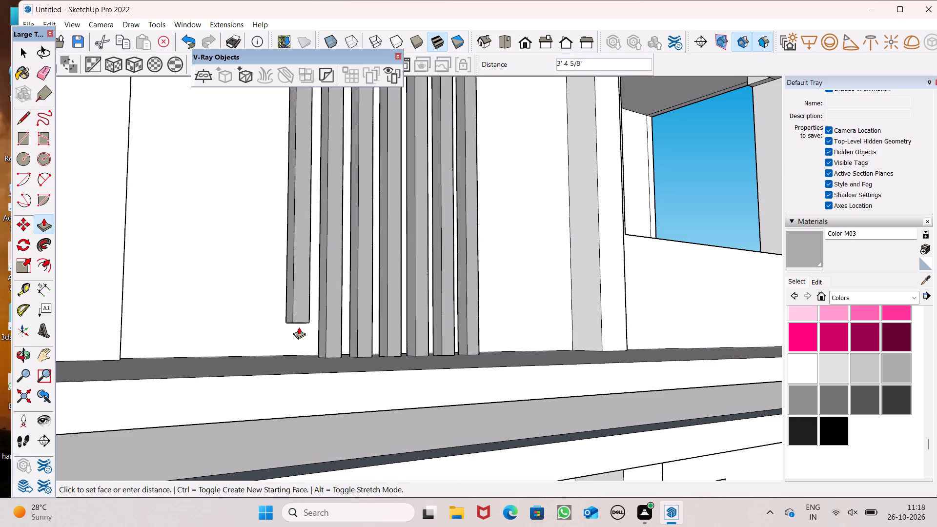
left_click_drag(299, 327, 294, 364)
Examine the seven legs between the grey window frame and the balcony slab from several sides.
scroll(300, 286, "down", 7)
scroll(304, 291, "up", 1)
middle_click_drag(307, 292, 179, 322)
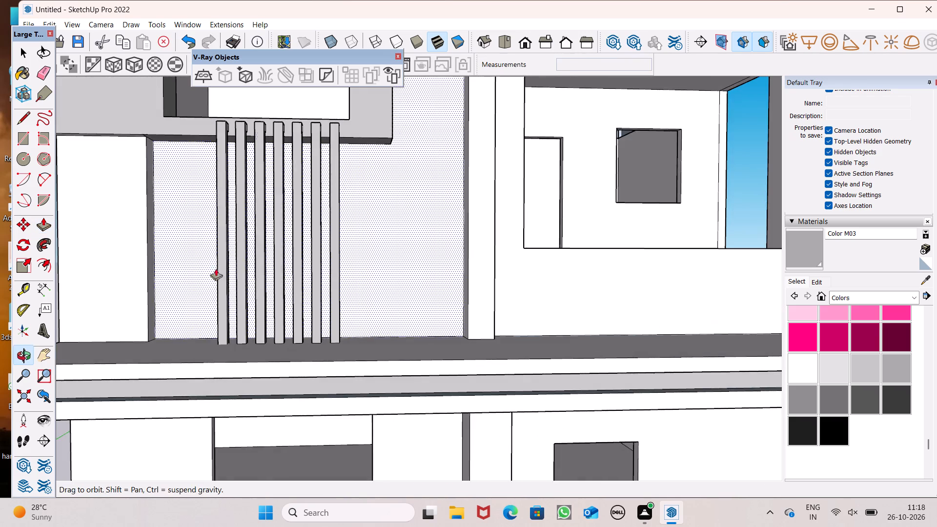
scroll(290, 219, "down", 4)
middle_click_drag(290, 226, 207, 248)
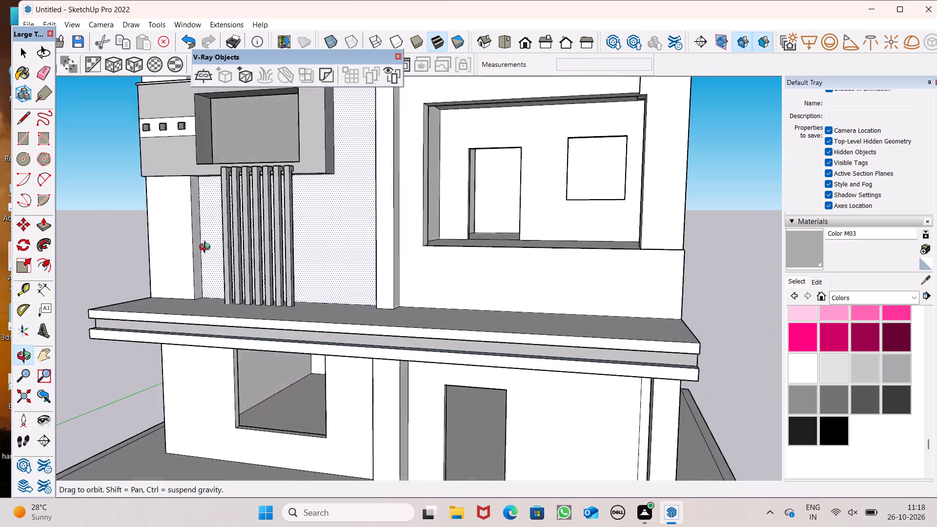
middle_click_drag(207, 248, 240, 255)
scroll(87, 222, "up", 1)
middle_click_drag(89, 221, 229, 268)
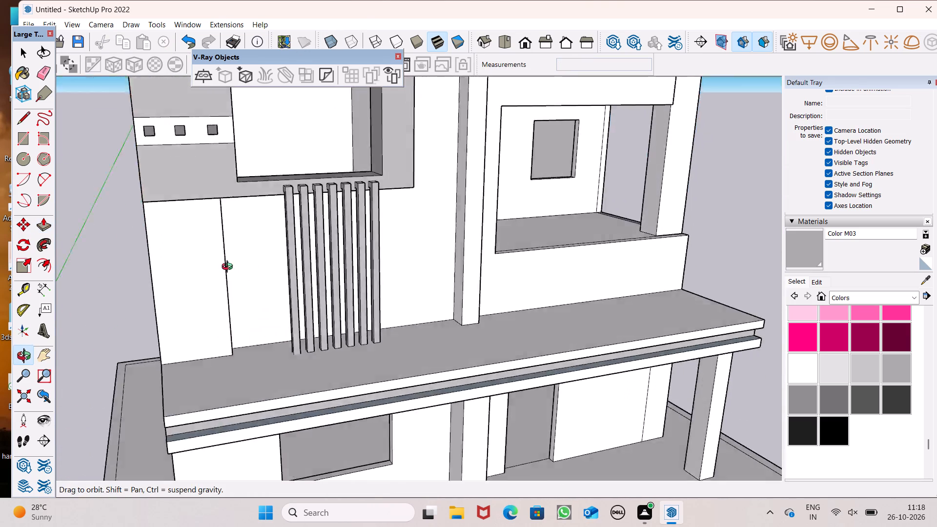
middle_click_drag(229, 268, 408, 330)
scroll(400, 282, "down", 3)
middle_click_drag(449, 317, 287, 275)
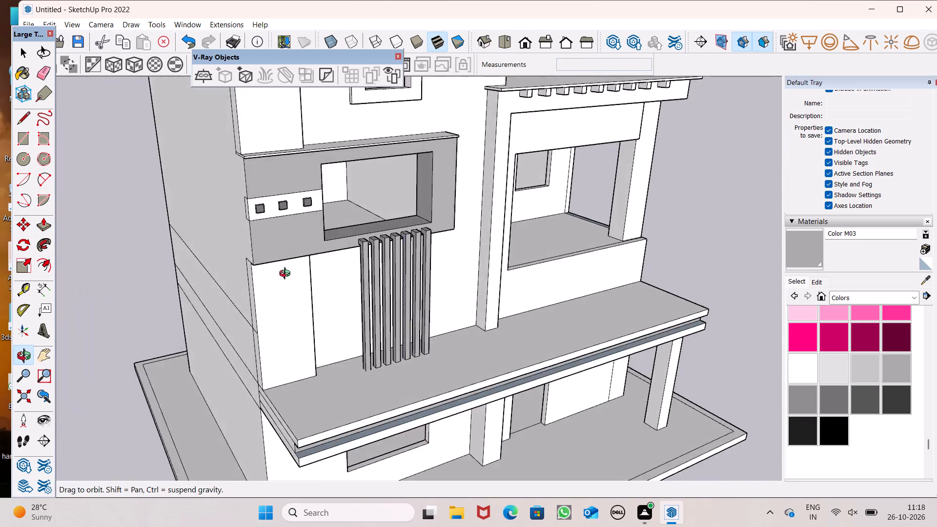
middle_click_drag(287, 275, 41, 153)
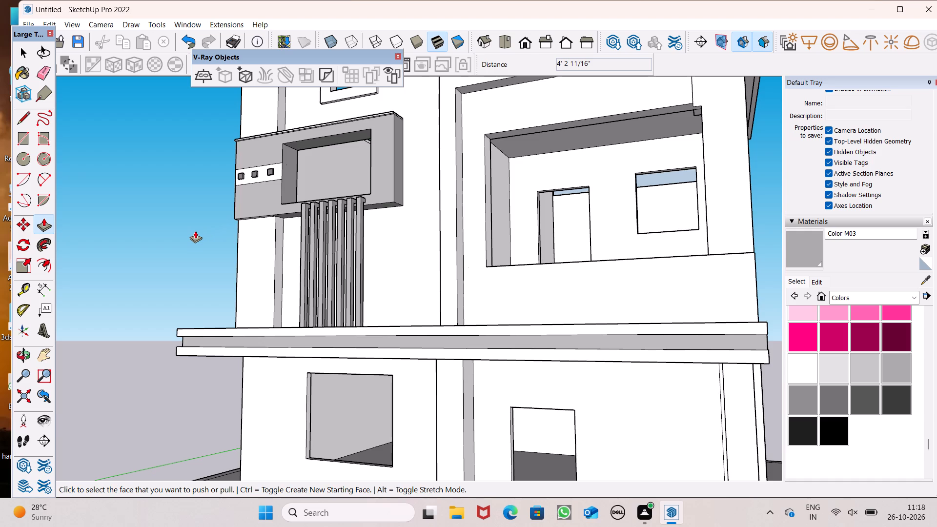
middle_click_drag(216, 237, 206, 285)
scroll(217, 237, "up", 1)
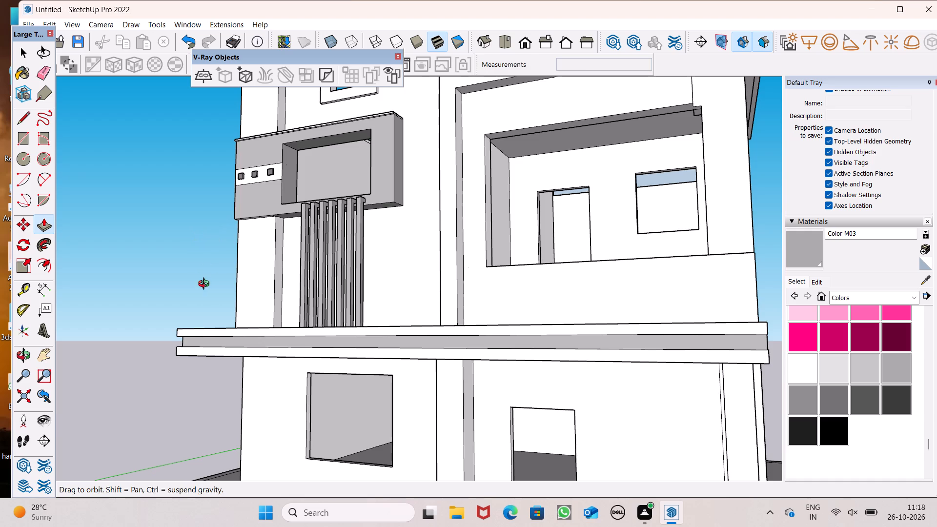
middle_click_drag(206, 285, 171, 313)
Leave Push/Pull, dismiss the notification, and examine the whole house exterior from above and from ground level.
key("space")
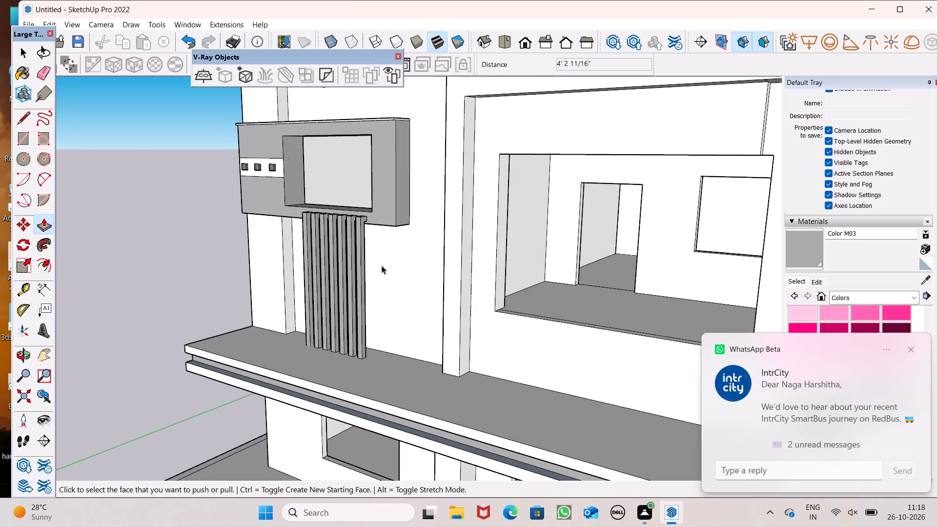
left_click(910, 350)
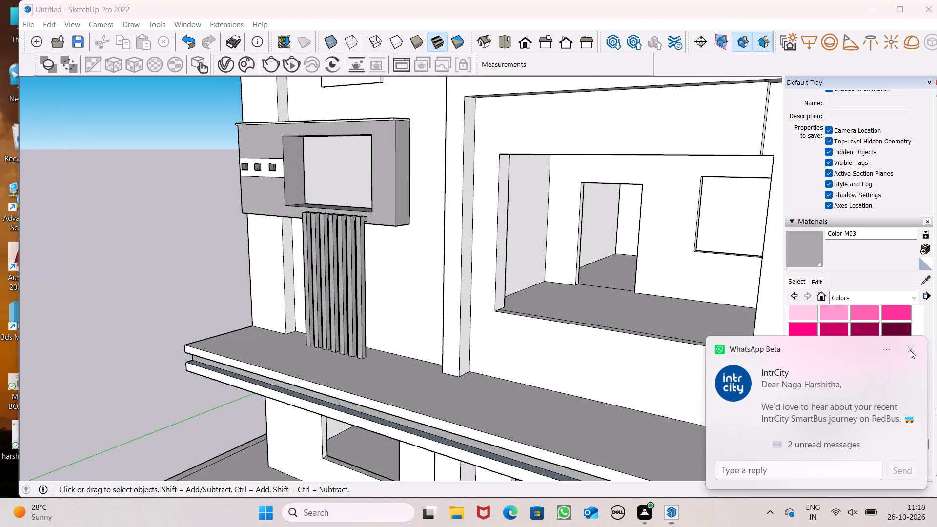
scroll(576, 235, "down", 2)
middle_click_drag(565, 247, 654, 298)
scroll(658, 302, "up", 1)
scroll(485, 173, "down", 8)
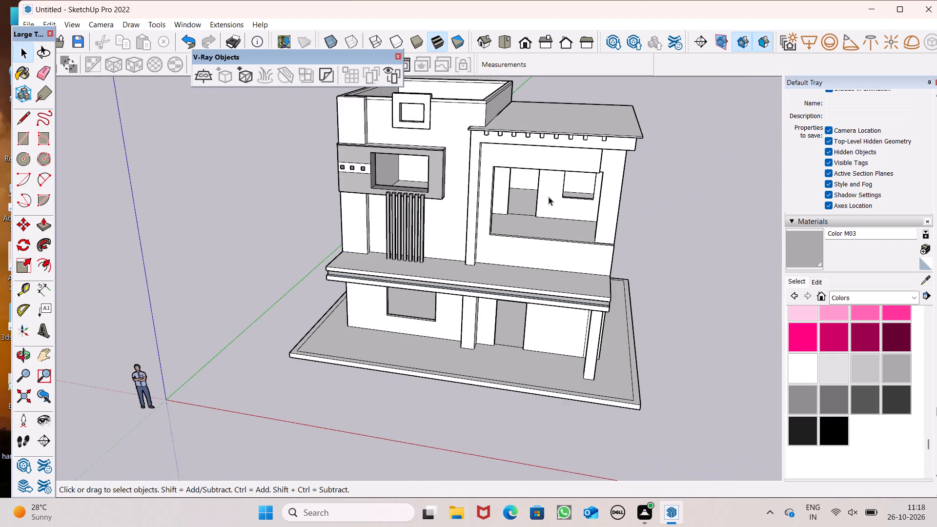
middle_click_drag(549, 197, 500, 101)
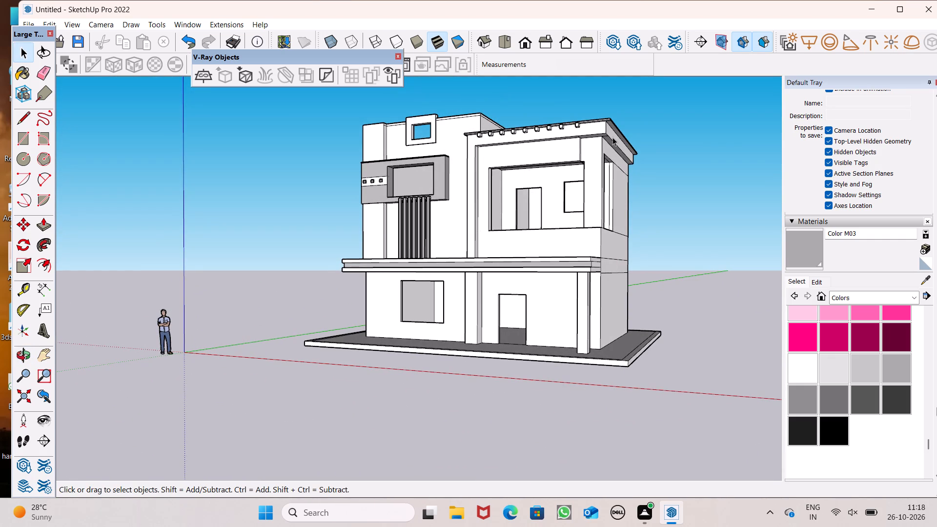
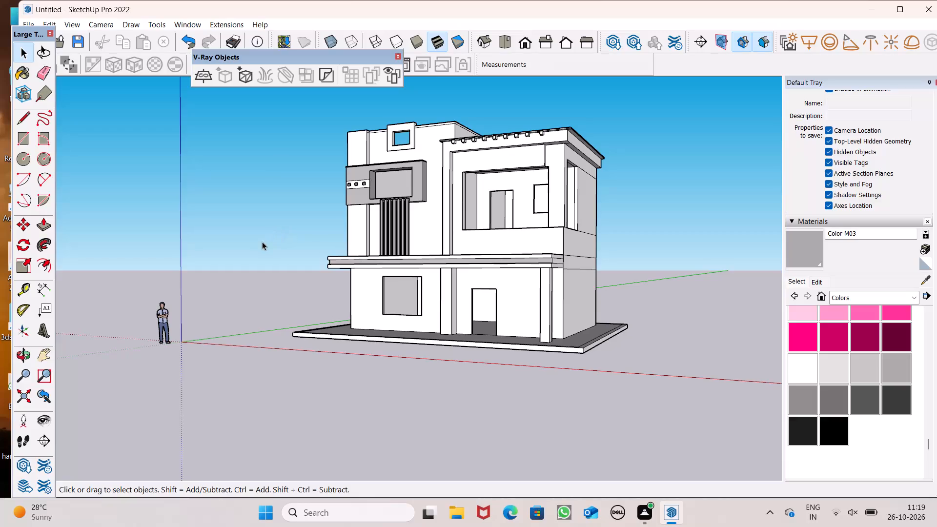
Draw a rectangle about 1' 5 3/16" by 1' 1 1/8" on the plinth, in front of the house corner beside the ground-floor window.
middle_click_drag(290, 328, 374, 364)
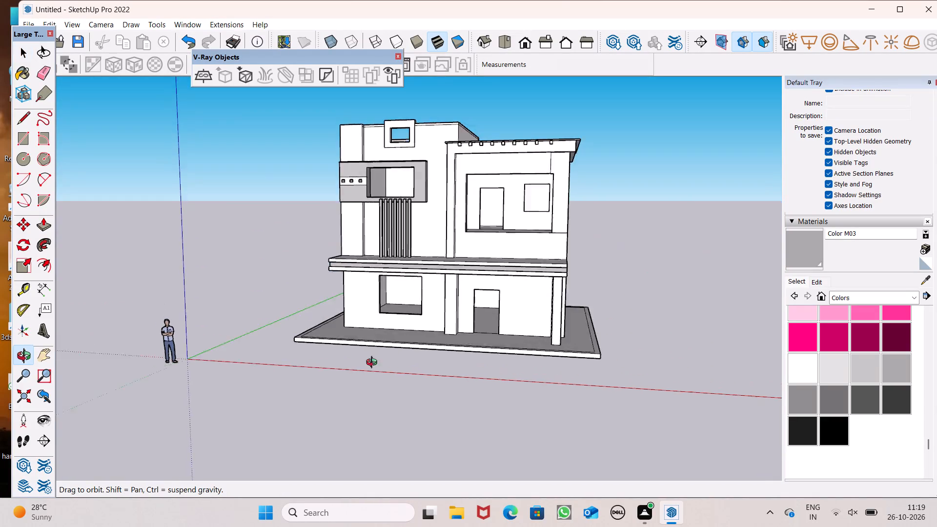
middle_click_drag(374, 364, 475, 349)
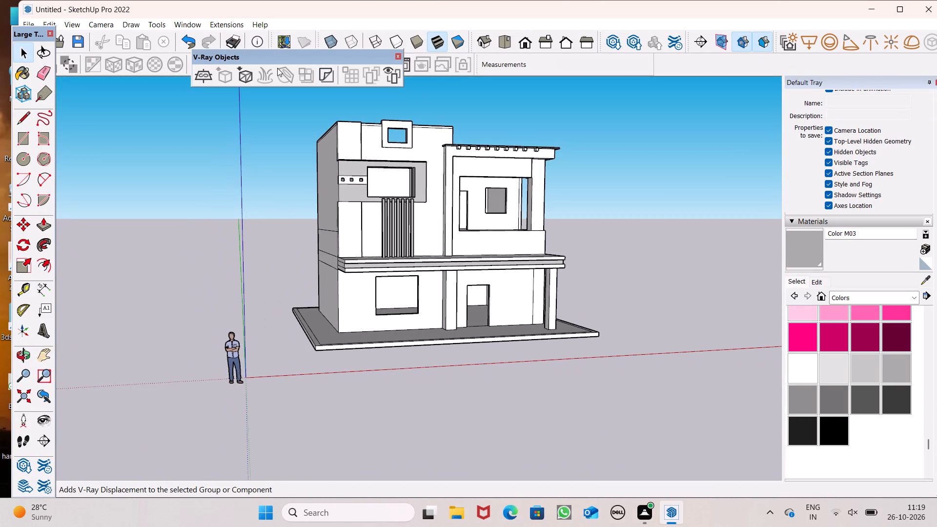
scroll(325, 241, "down", 1)
middle_click_drag(374, 312, 370, 315)
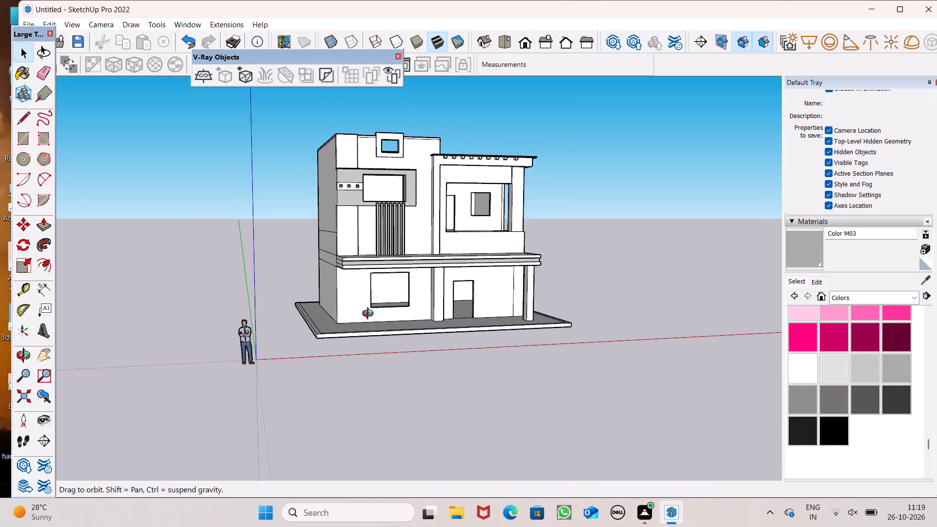
middle_click_drag(370, 315, 356, 404)
scroll(369, 328, "up", 7)
left_click(23, 141)
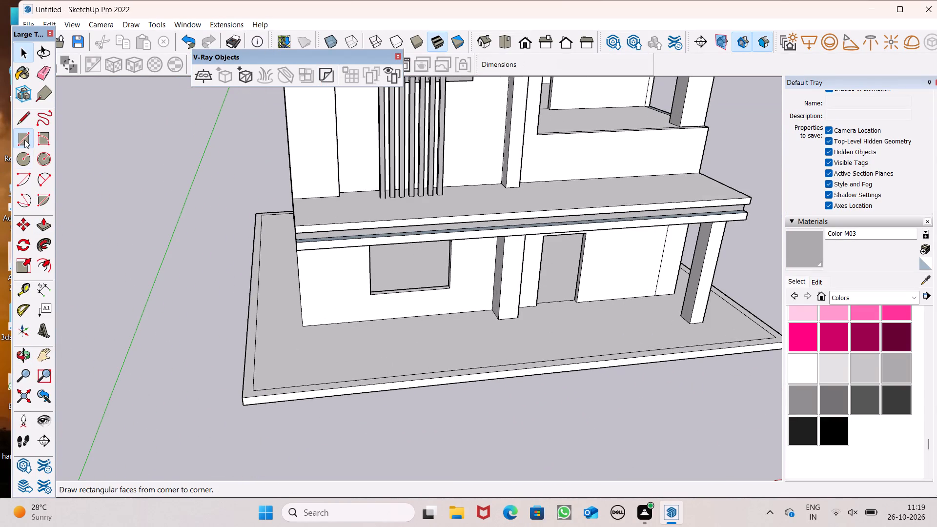
scroll(169, 182, "down", 1)
middle_click_drag(200, 264, 239, 364)
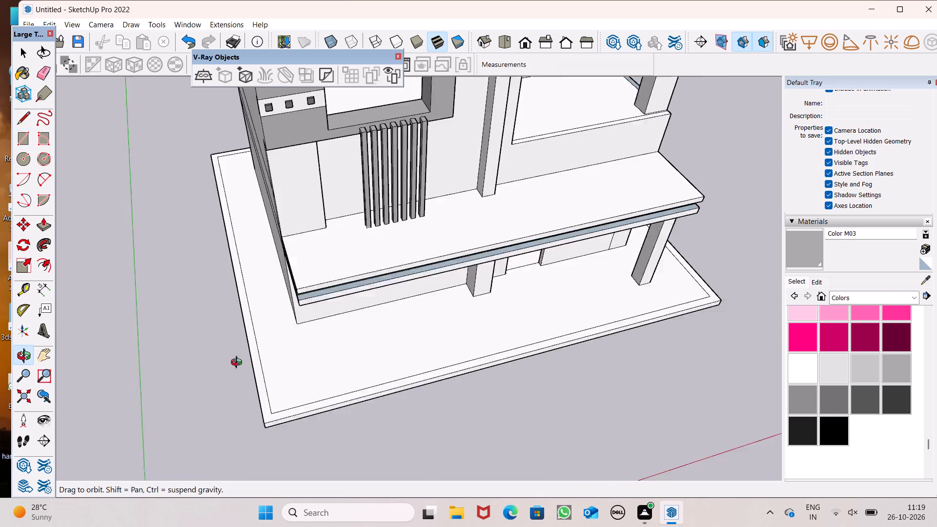
middle_click_drag(239, 364, 247, 379)
scroll(321, 378, "up", 7)
left_click(308, 320)
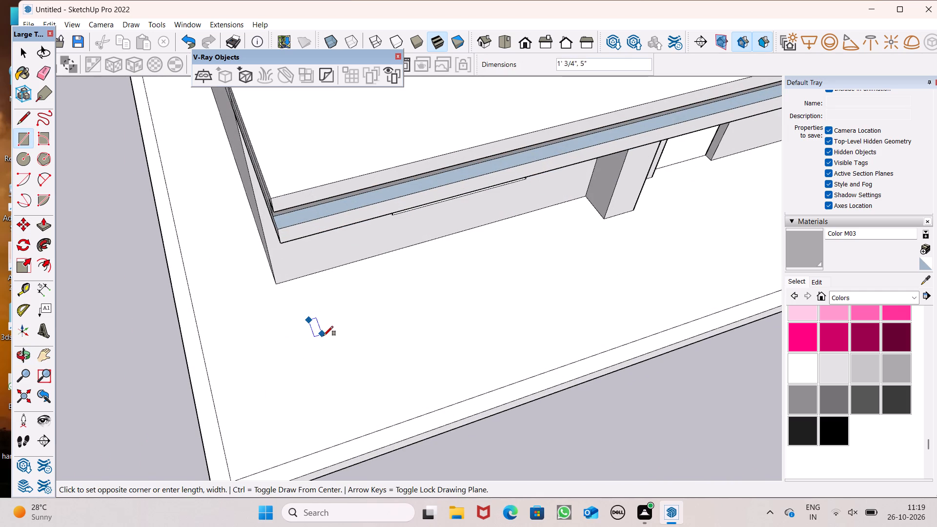
left_click(340, 337)
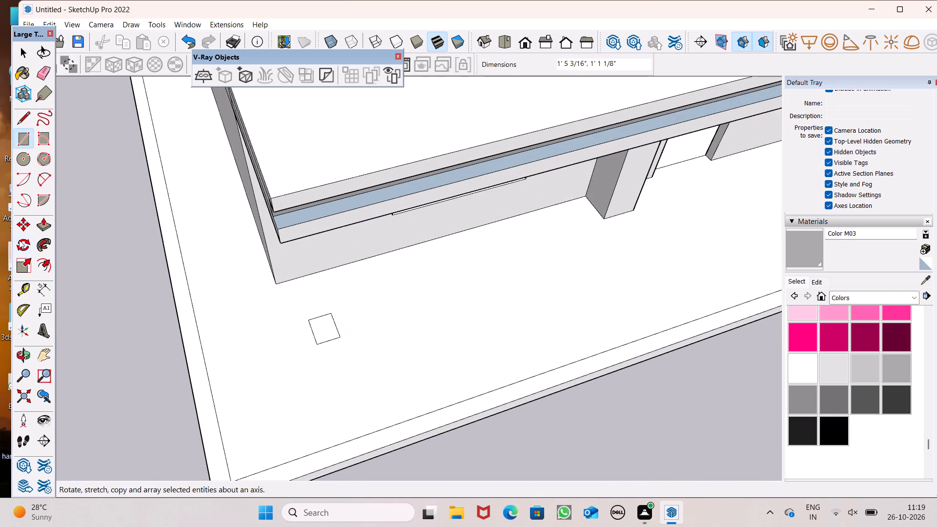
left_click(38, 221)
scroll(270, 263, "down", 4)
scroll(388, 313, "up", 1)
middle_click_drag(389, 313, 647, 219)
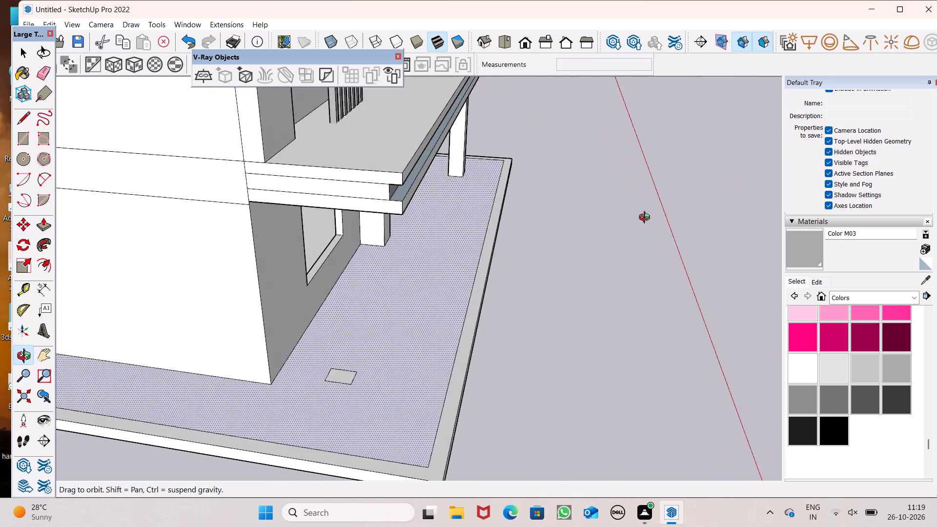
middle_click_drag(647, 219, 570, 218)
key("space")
Move the small rectangle on the plinth about 10 1/16" outward from the front facade.
scroll(340, 338, "up", 3)
double_click(307, 375)
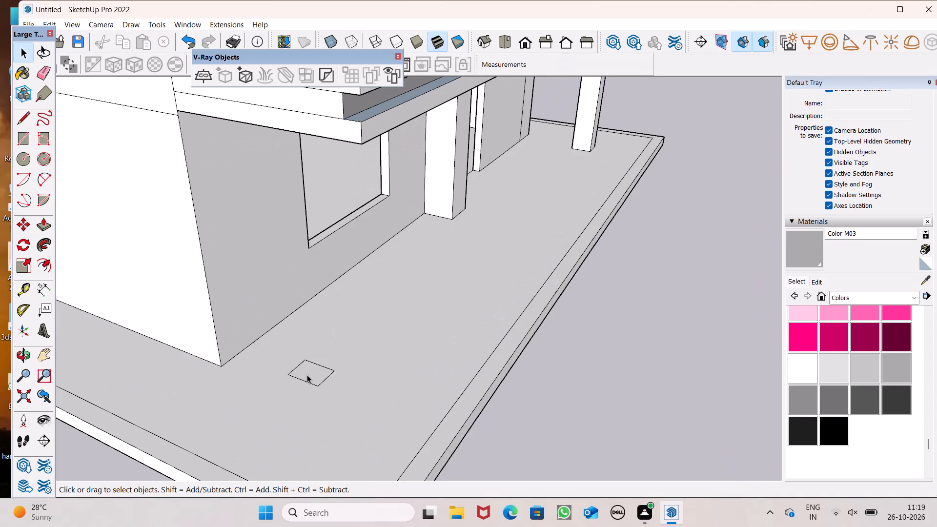
left_click(314, 365)
double_click(316, 376)
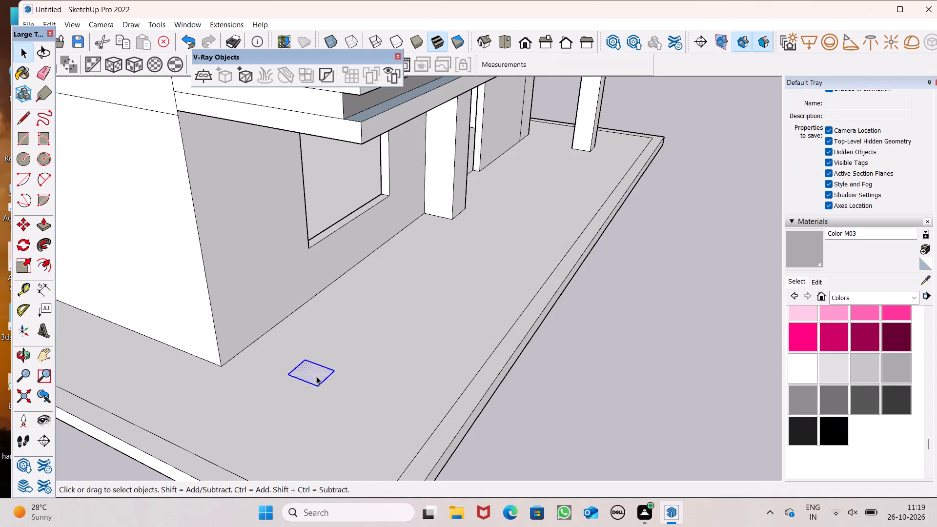
key("m")
key("Return")
left_click_drag(316, 376, 335, 389)
key("space")
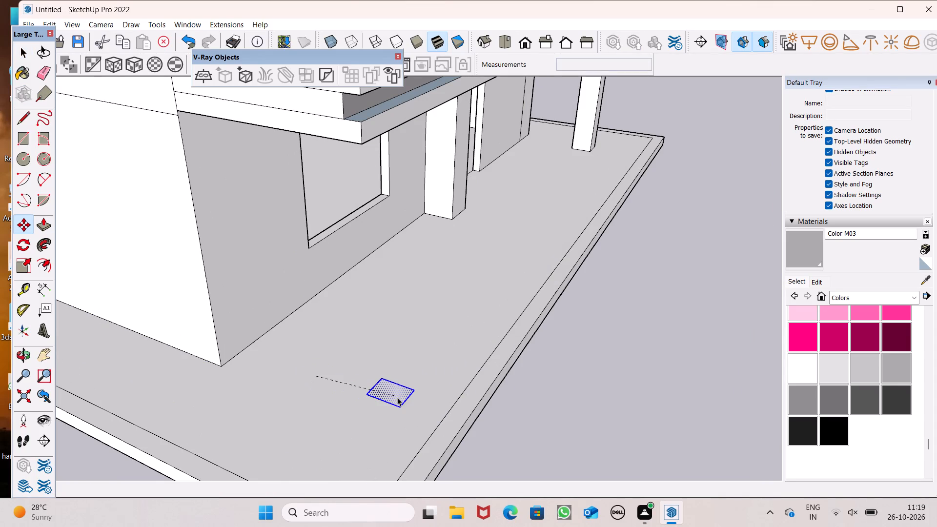
scroll(314, 376, "up", 2)
key("m")
key("Return")
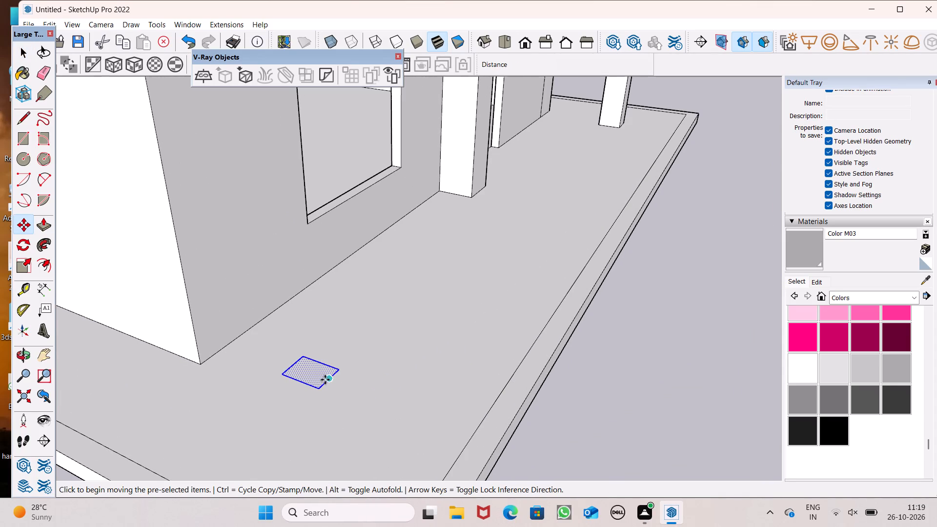
scroll(321, 380, "up", 4)
left_click_drag(320, 381, 344, 401)
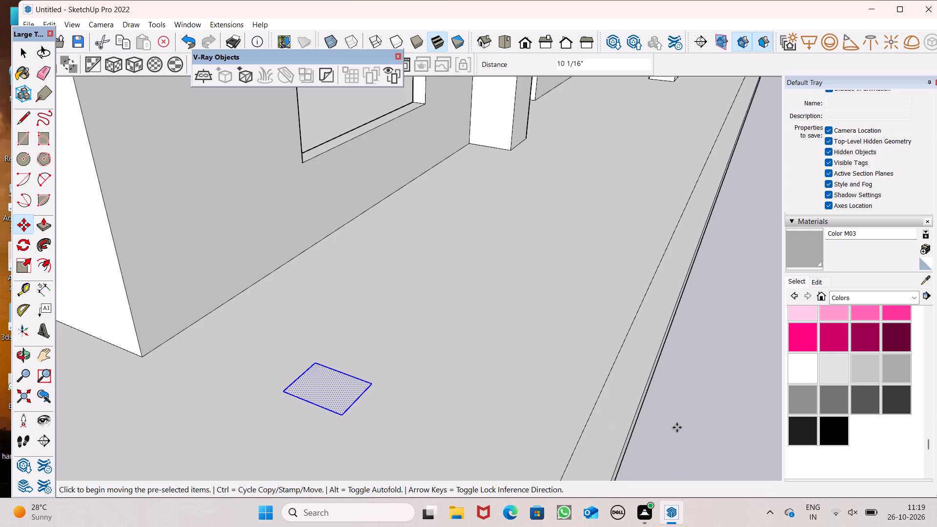
key("space")
left_click(691, 430)
Push/Pull the small rectangle up about 9' 11 11/16" to form a column under the balcony slab.
scroll(400, 338, "down", 11)
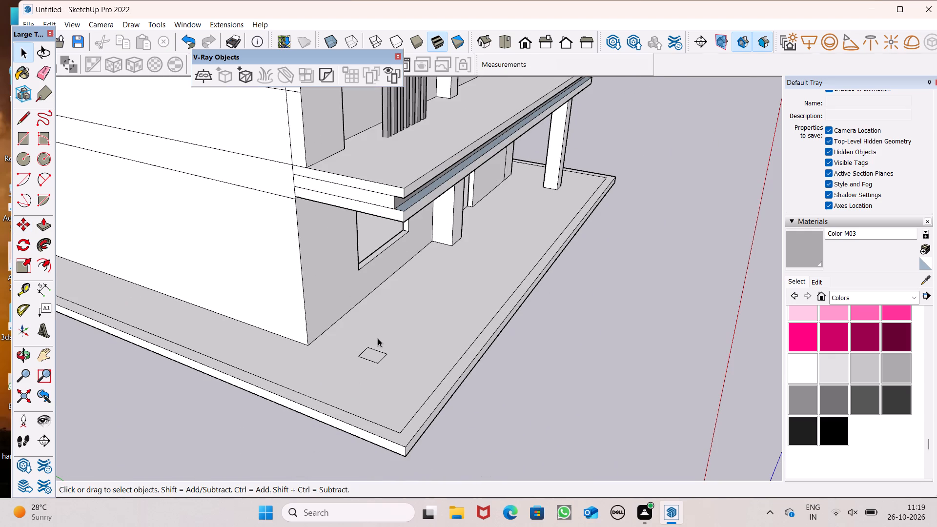
left_click(42, 225)
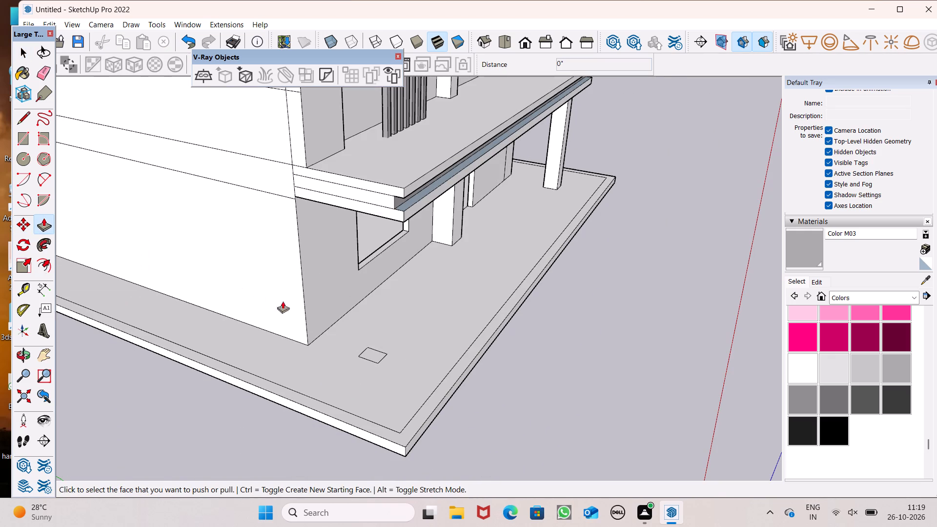
scroll(429, 349, "down", 3)
middle_click_drag(425, 352, 570, 241)
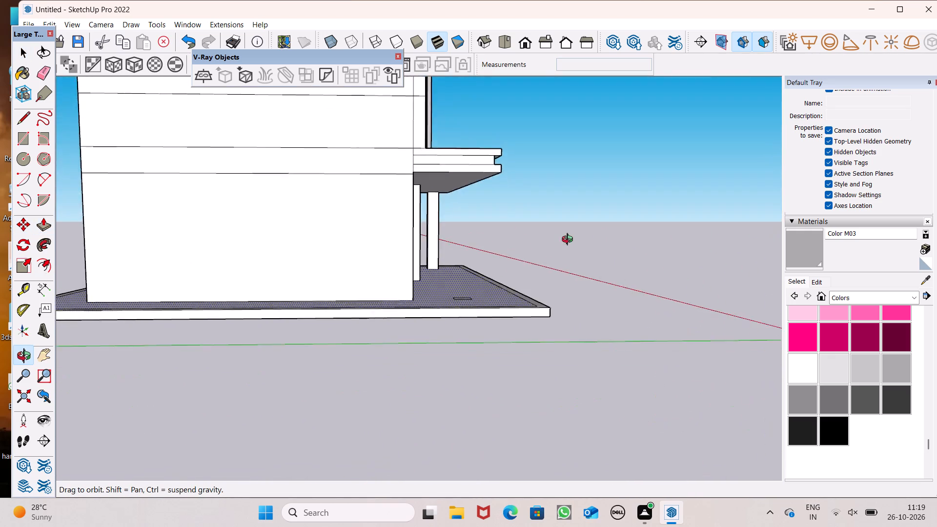
middle_click_drag(570, 241, 570, 346)
scroll(487, 353, "up", 6)
left_click_drag(447, 331, 474, 117)
scroll(452, 155, "down", 2)
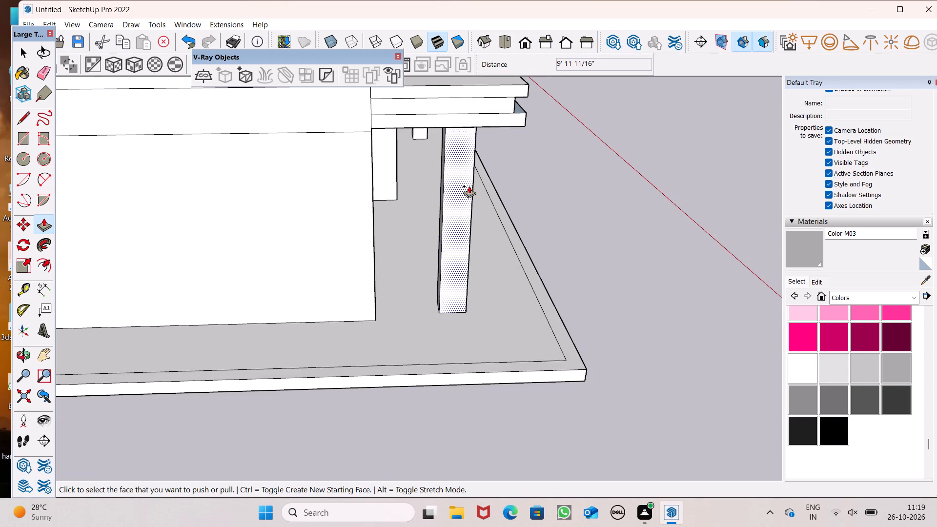
Extend the corner column's top face up about 2 5/8" to close the gap to the balcony slab's underside.
middle_click_drag(461, 70, 184, 47)
scroll(207, 27, "up", 1)
scroll(743, 344, "down", 4)
middle_click_drag(556, 268, 385, 111)
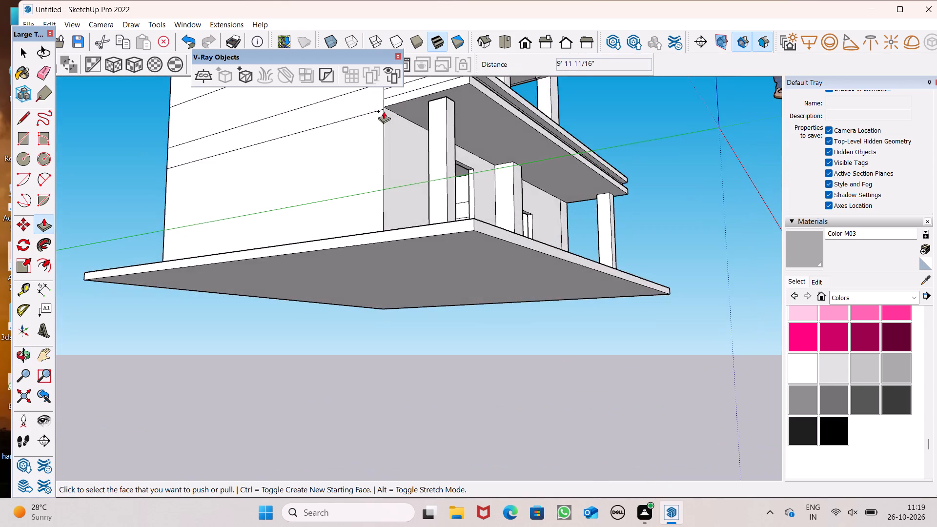
scroll(391, 97, "up", 9)
scroll(482, 242, "down", 5)
middle_click_drag(487, 228, 375, 284)
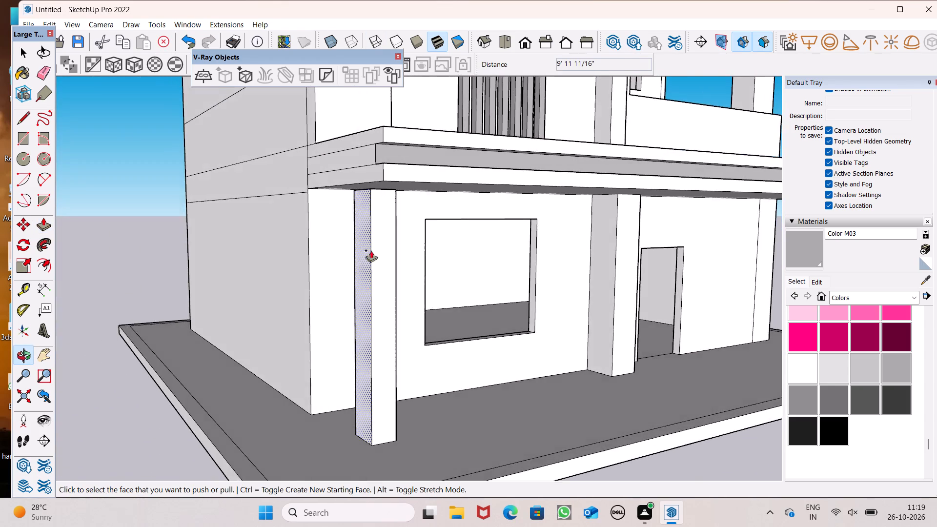
scroll(378, 201, "up", 16)
scroll(352, 183, "up", 6)
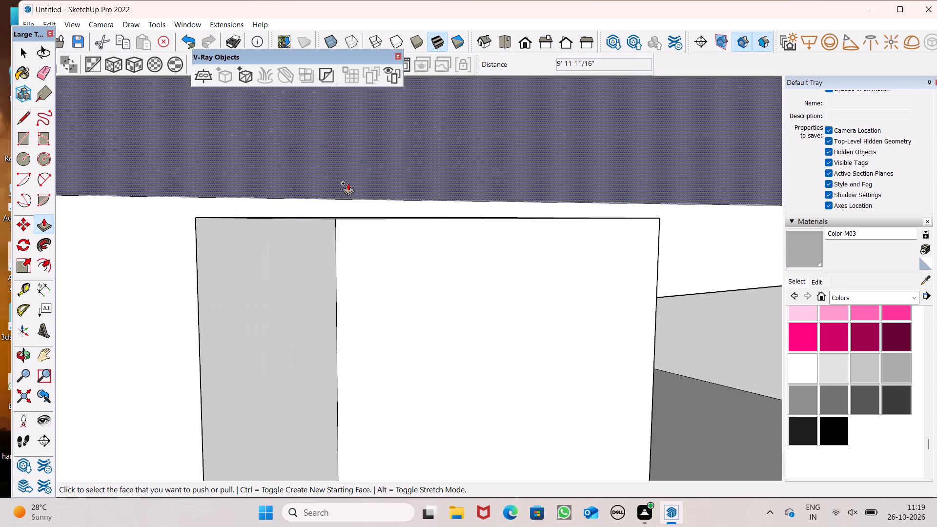
scroll(348, 183, "up", 1)
left_click_drag(341, 243, 339, 129)
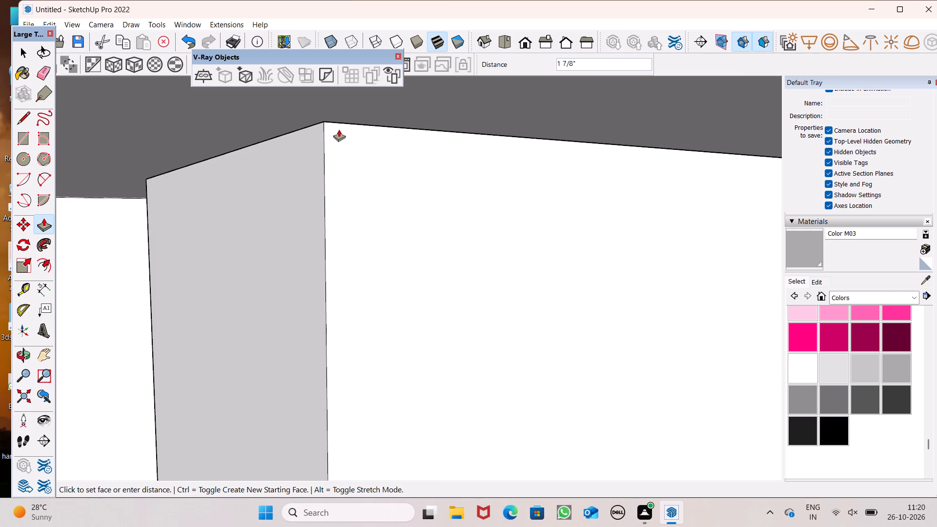
left_click_drag(339, 129, 337, 90)
scroll(310, 181, "down", 7)
scroll(352, 209, "down", 11)
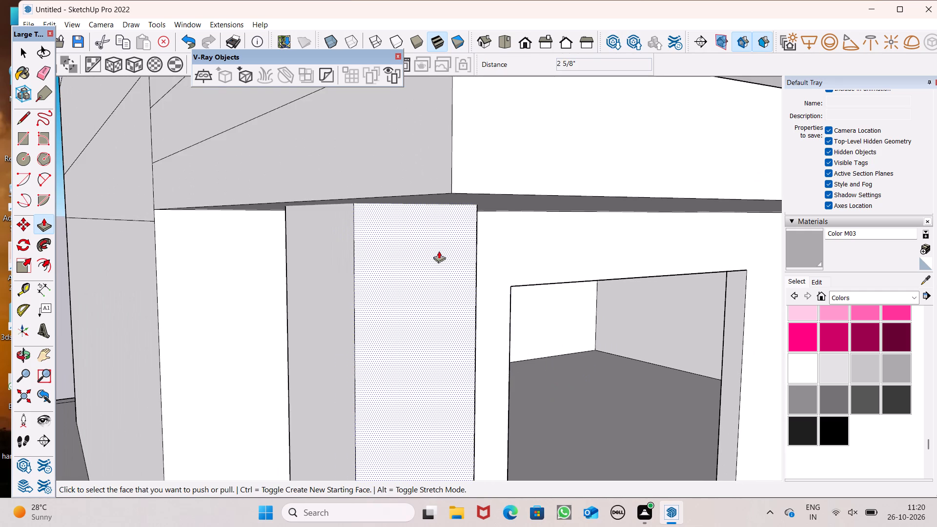
scroll(442, 243, "down", 4)
scroll(399, 314, "down", 3)
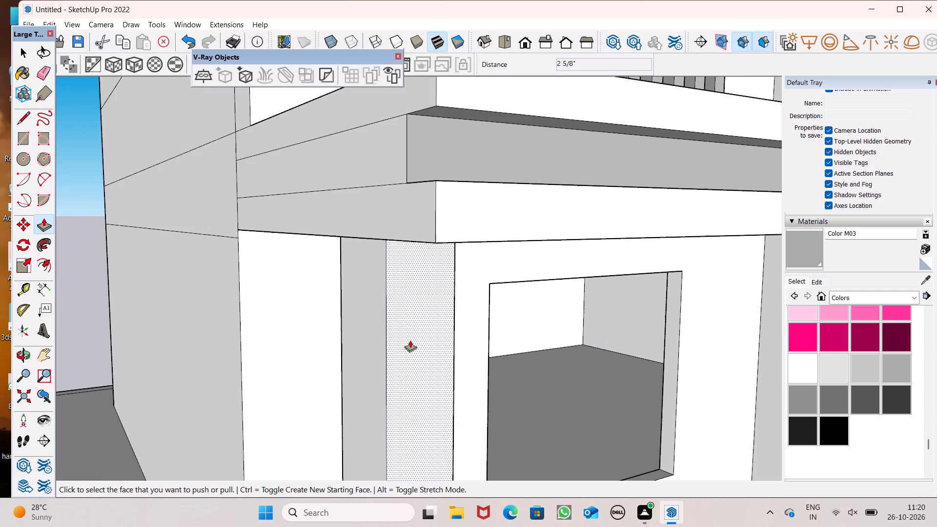
scroll(410, 348, "down", 3)
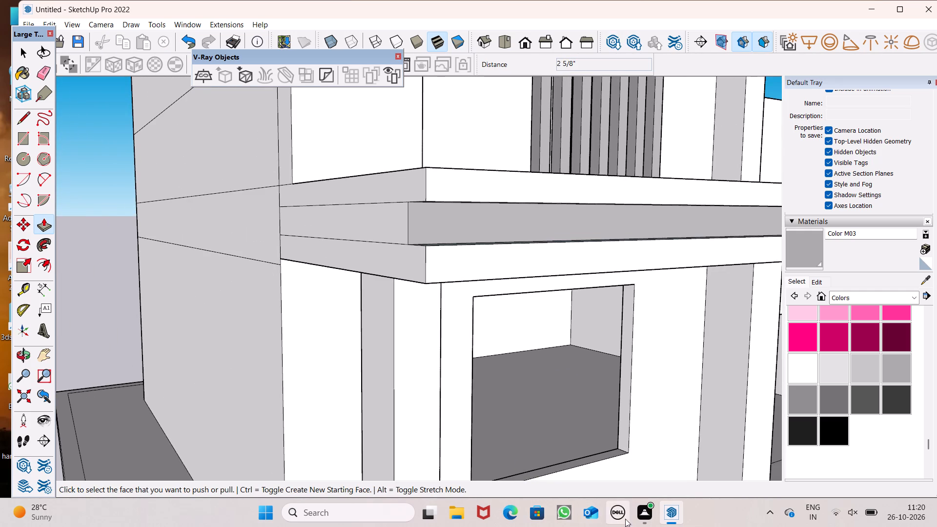
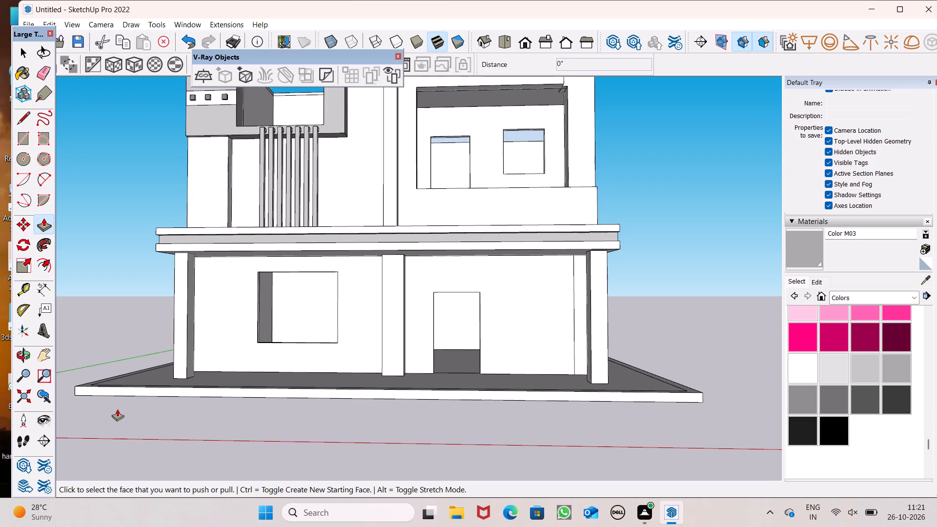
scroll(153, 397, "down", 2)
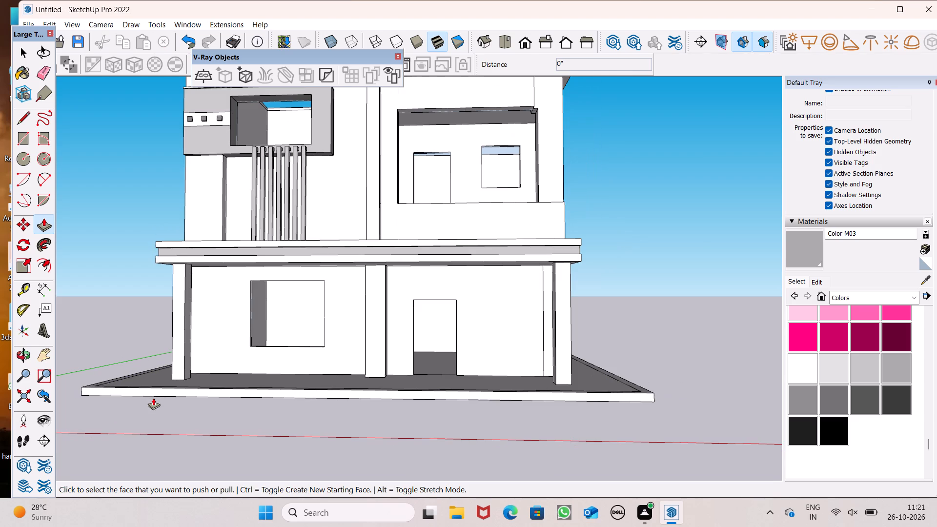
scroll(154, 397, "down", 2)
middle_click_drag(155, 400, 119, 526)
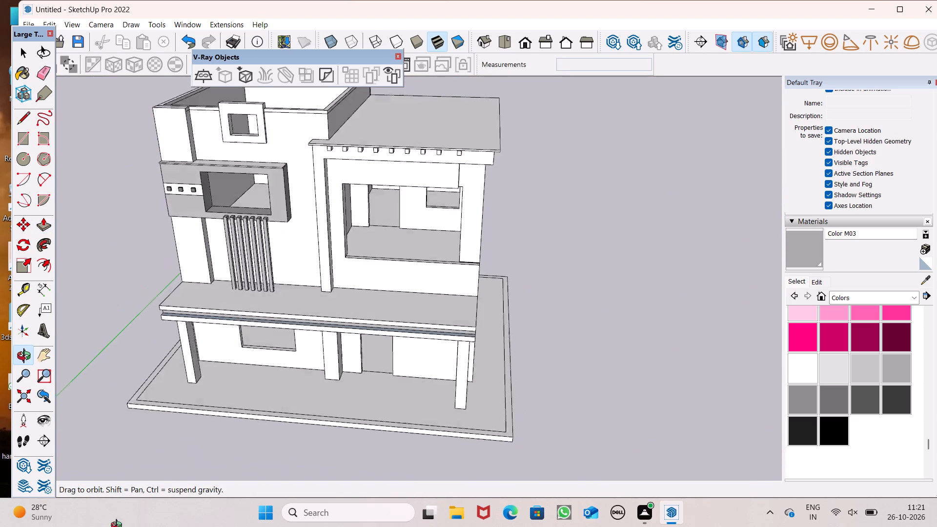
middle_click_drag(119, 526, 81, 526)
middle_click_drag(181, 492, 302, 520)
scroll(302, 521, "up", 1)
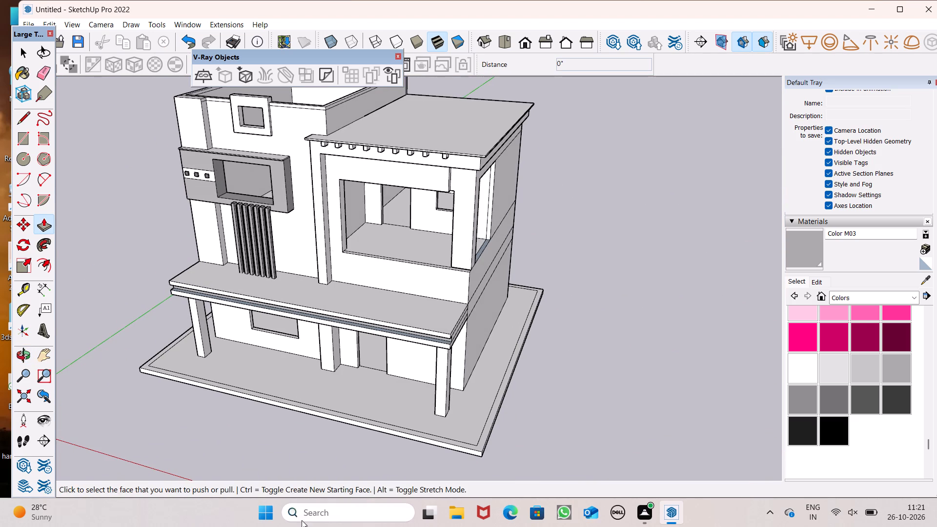
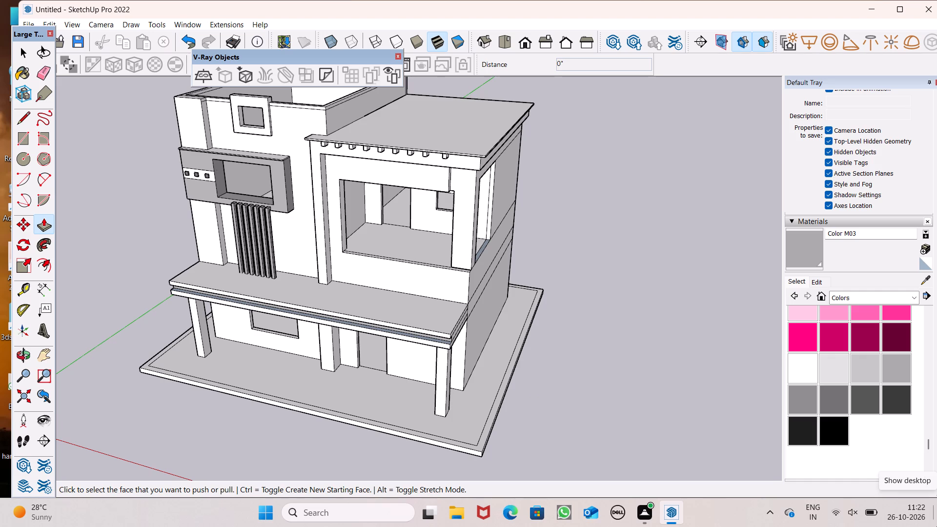
Draw a horizontal rectangle about 5" high and 2' 4" long from the outer edge of the upper corner pier, near its base.
middle_click_drag(291, 185, 399, 189)
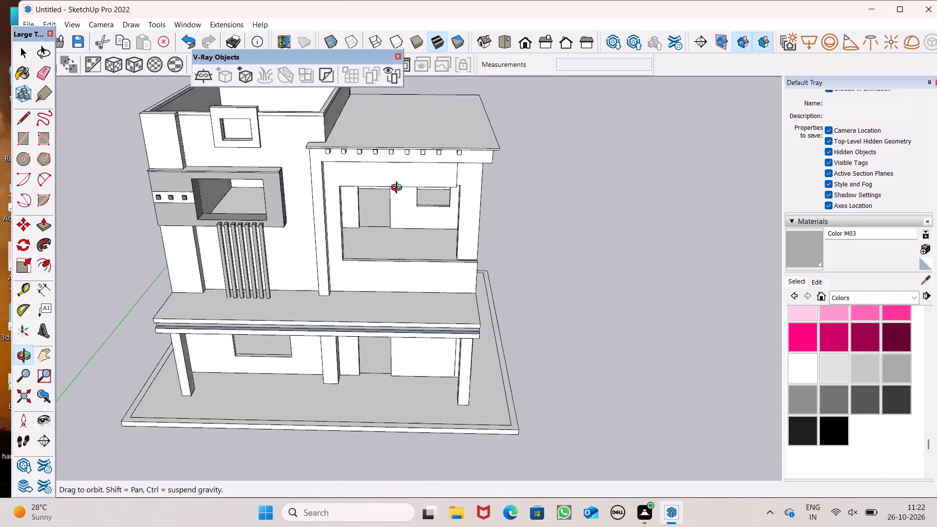
middle_click_drag(399, 189, 400, 188)
left_click(26, 143)
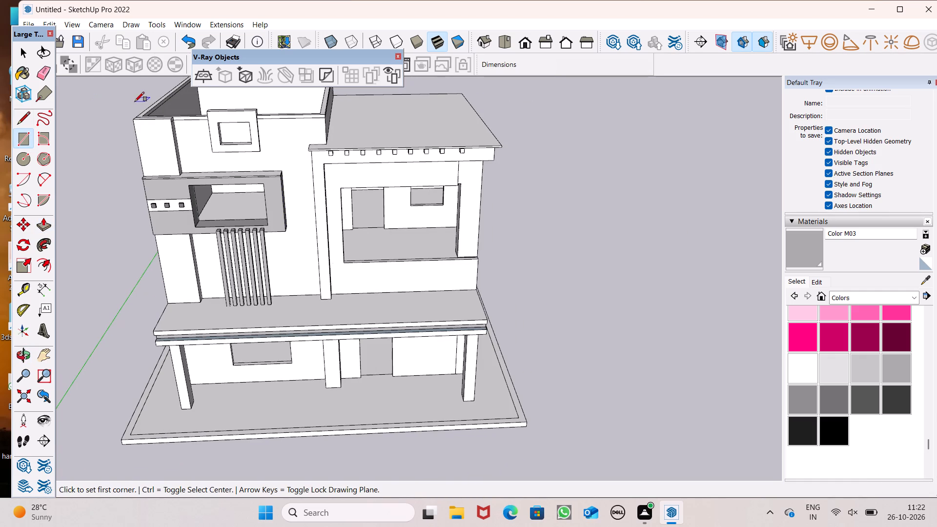
scroll(239, 264, "down", 3)
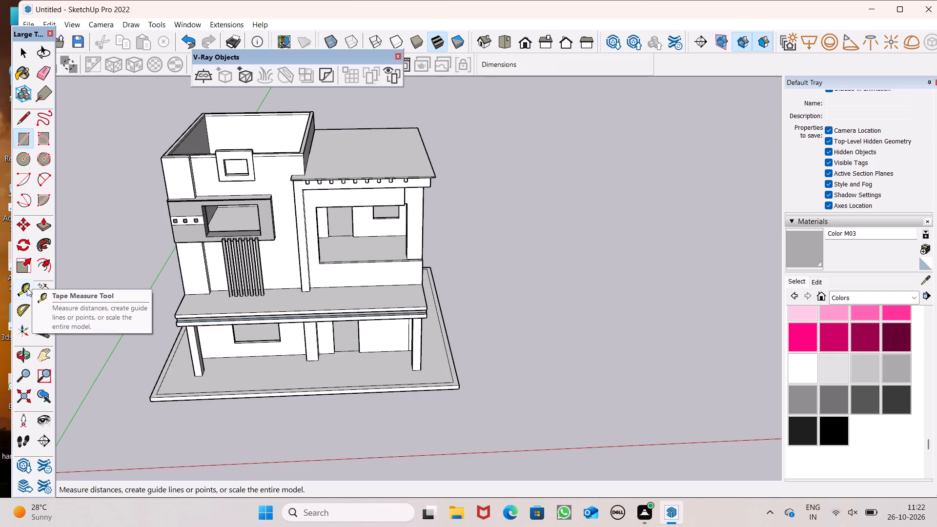
scroll(122, 194, "up", 6)
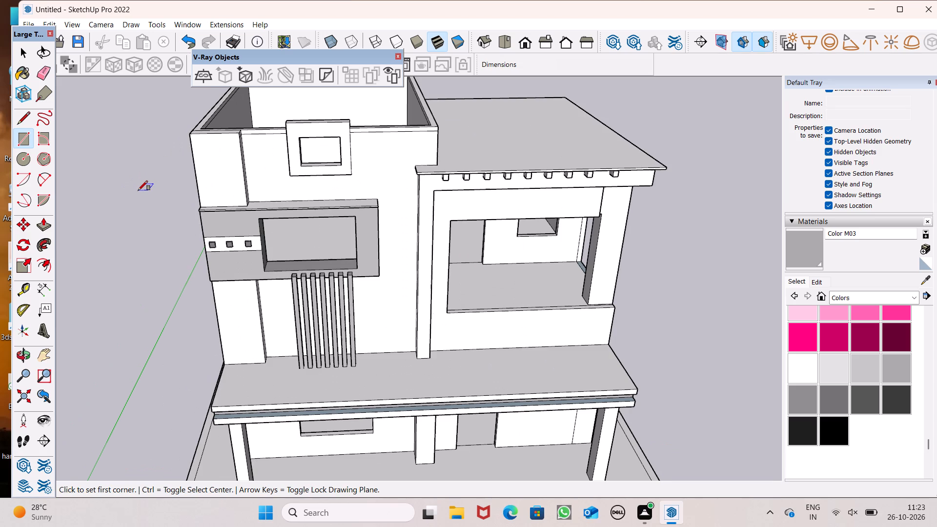
scroll(90, 184, "up", 6)
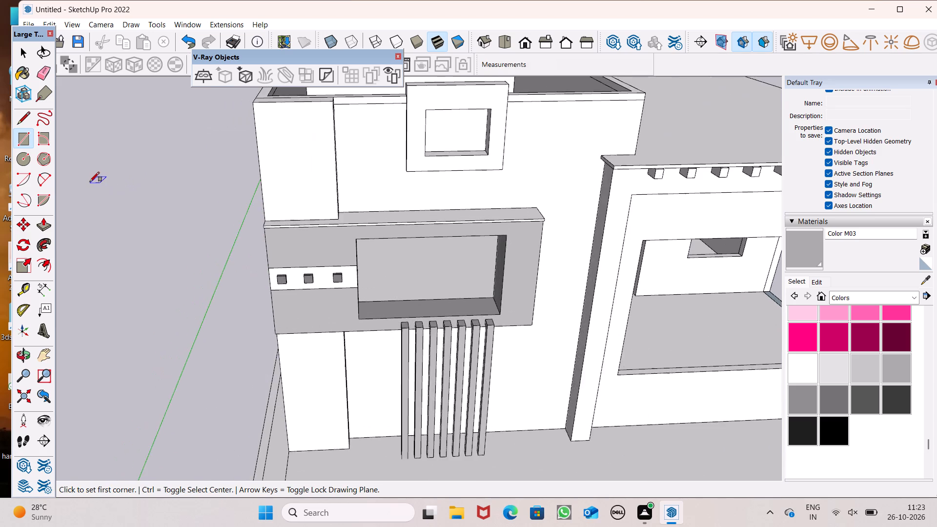
scroll(213, 236, "down", 7)
scroll(188, 179, "up", 5)
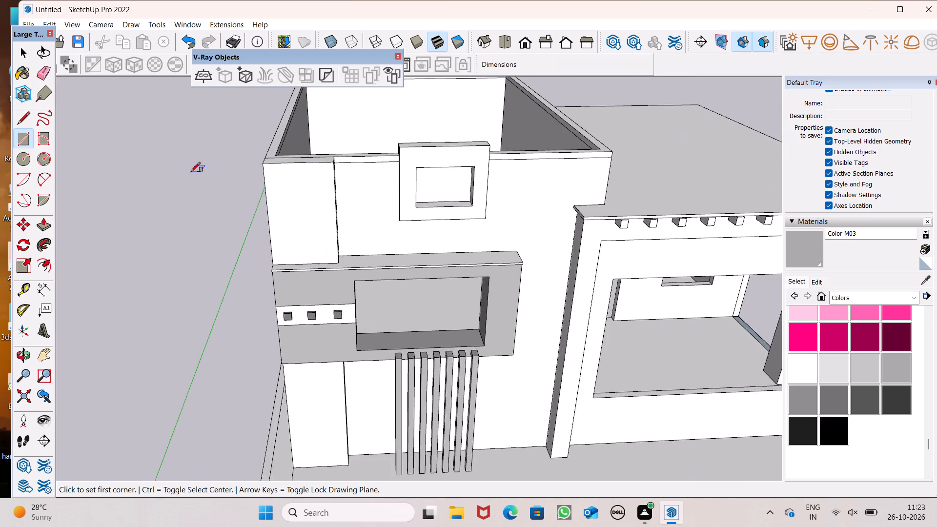
scroll(184, 191, "down", 3)
scroll(233, 195, "up", 1)
middle_click_drag(233, 195, 247, 147)
scroll(249, 170, "up", 6)
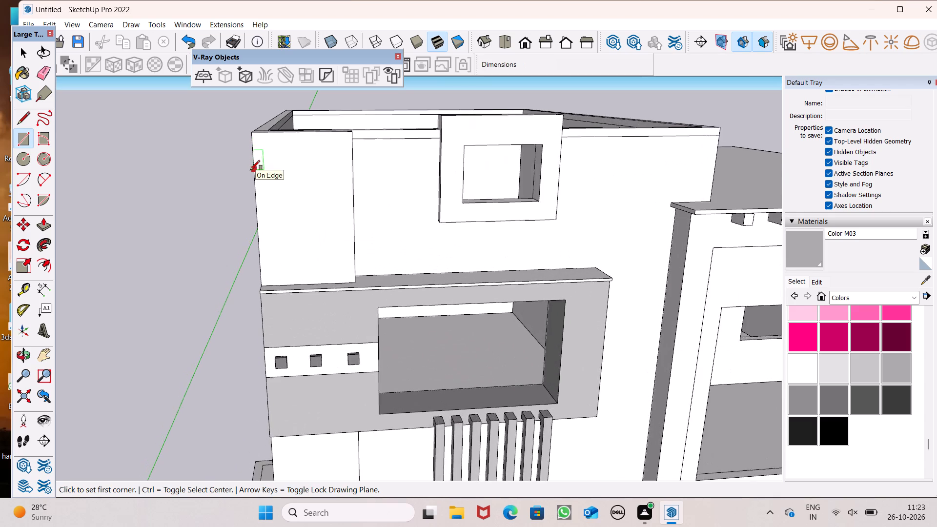
scroll(256, 169, "up", 3)
scroll(234, 182, "down", 3)
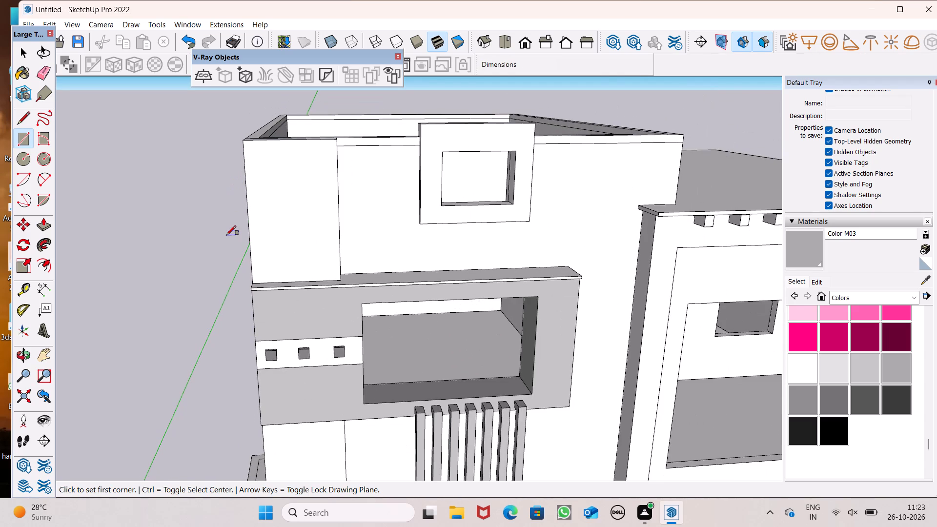
scroll(279, 253, "up", 5)
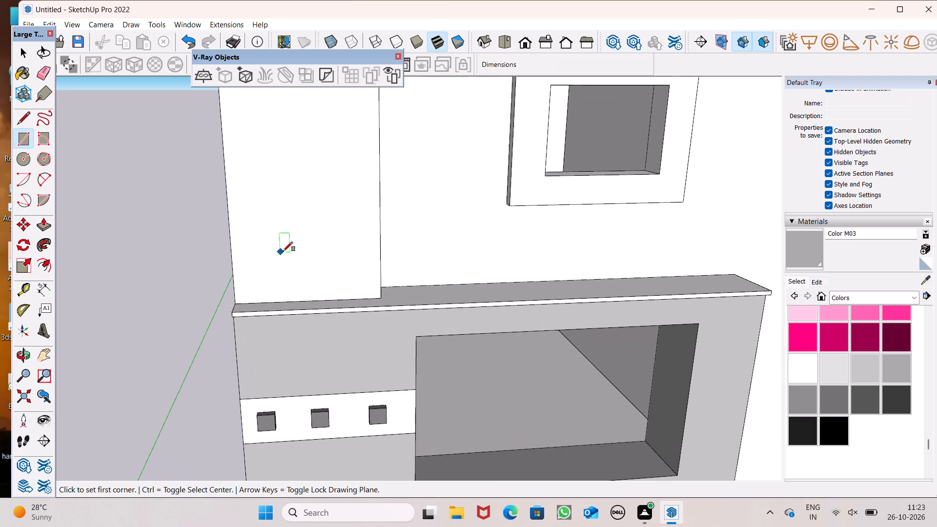
scroll(266, 278, "down", 2)
middle_click_drag(313, 305, 270, 298)
scroll(269, 298, "up", 3)
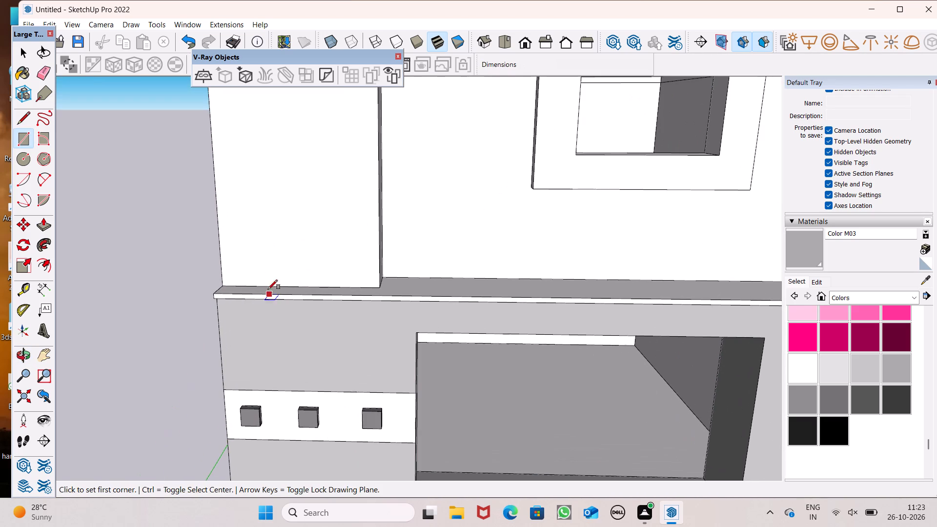
scroll(261, 260, "up", 4)
scroll(191, 292, "down", 2)
middle_click_drag(177, 311, 197, 334)
scroll(183, 274, "up", 5)
scroll(192, 311, "down", 5)
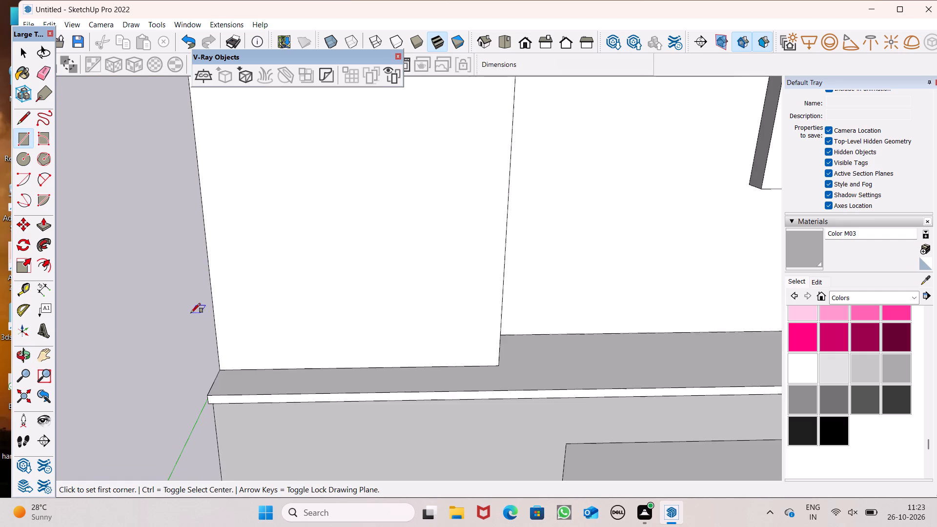
scroll(204, 311, "up", 2)
left_click(206, 316)
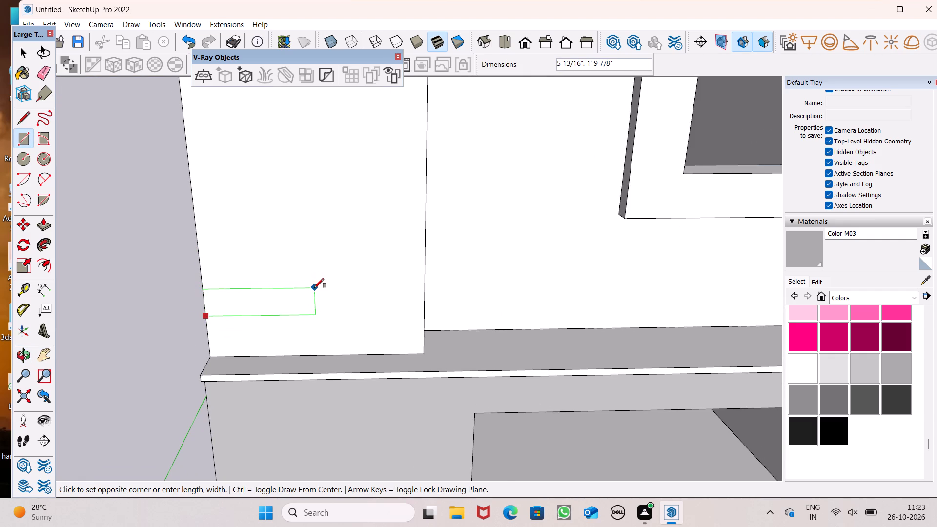
scroll(314, 288, "up", 2)
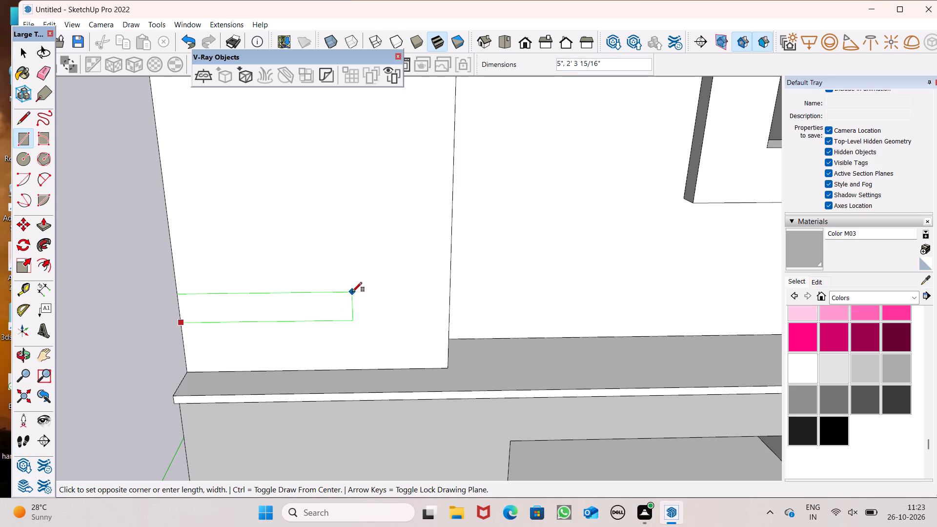
left_click(353, 291)
Copy the strip rectangle upward along the pier's outer edge at about 10" spacing, arrayed *6.
scroll(183, 263, "down", 6)
key("space")
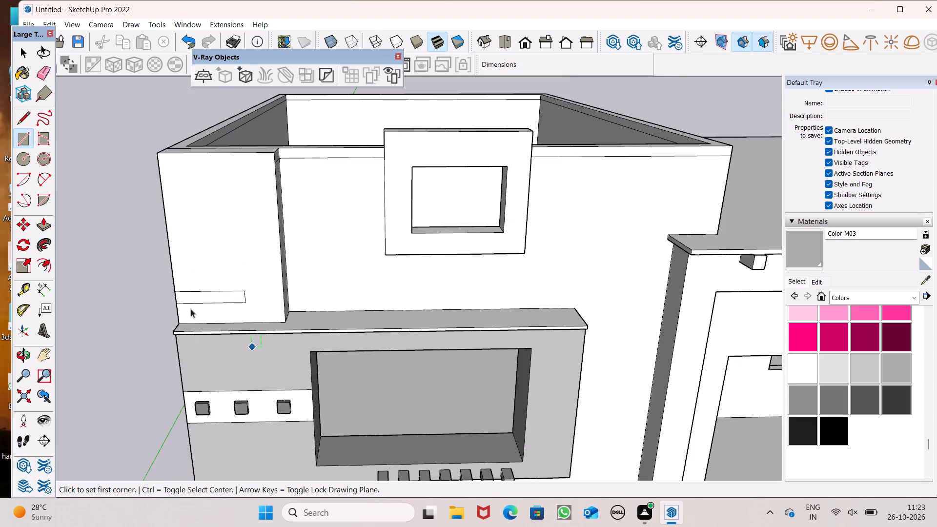
scroll(163, 295, "up", 4)
double_click(243, 304)
scroll(223, 304, "down", 6)
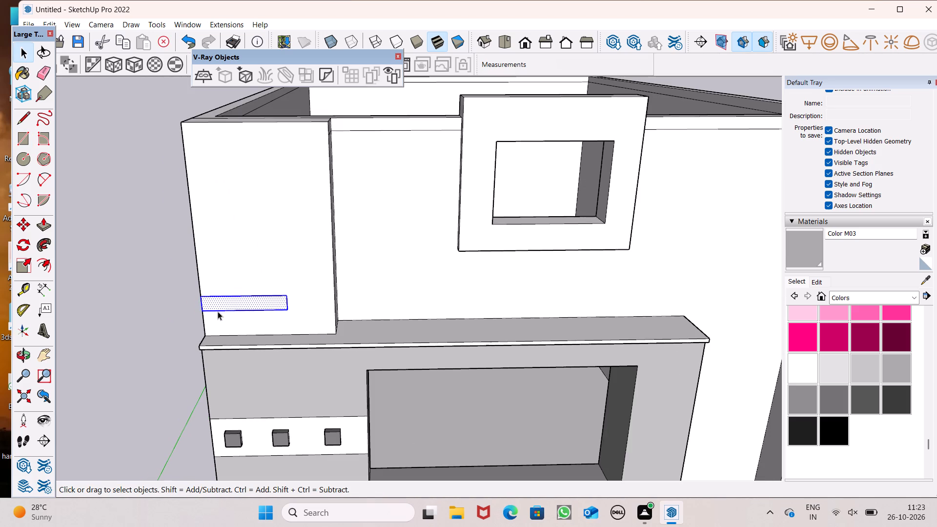
key("m")
key("Return")
scroll(198, 310, "down", 2)
middle_click_drag(205, 310, 267, 316)
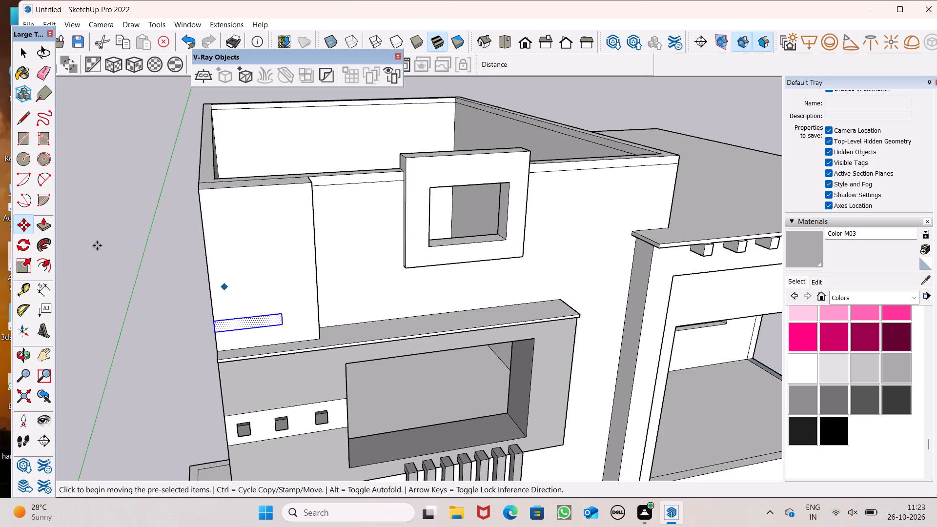
scroll(195, 202, "up", 2)
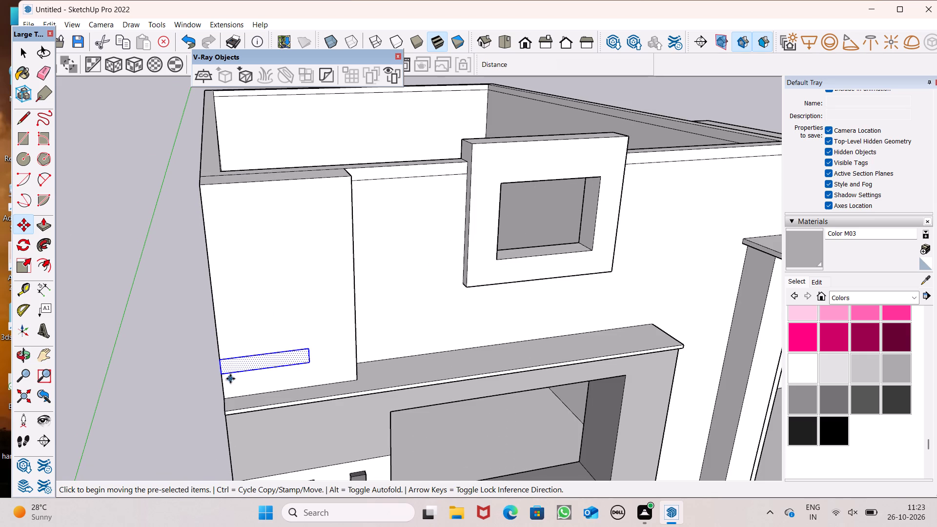
scroll(228, 379, "up", 5)
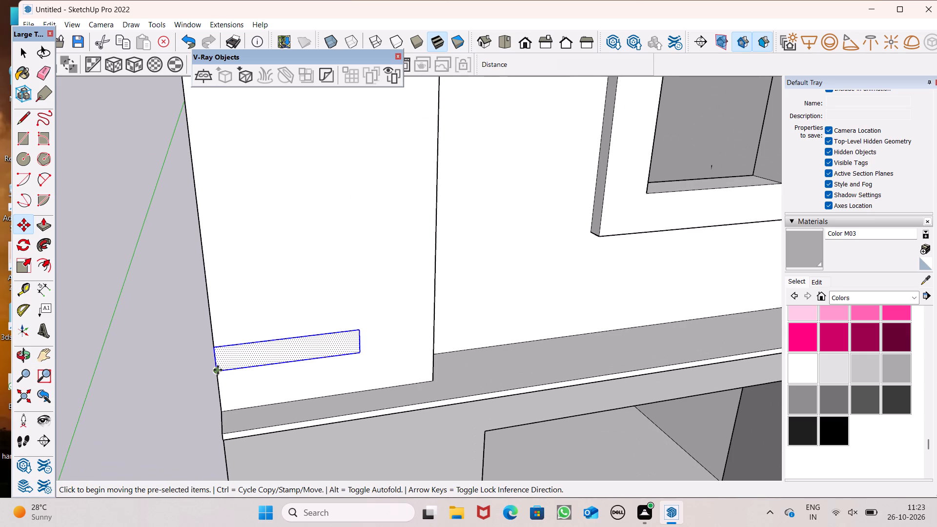
left_click_drag(218, 370, 211, 324, "ctrl")
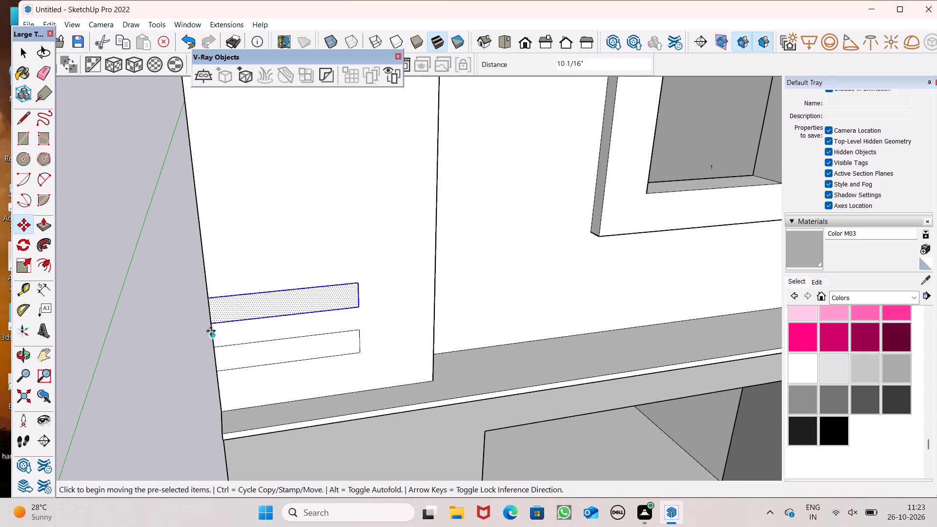
key("shift+asterisk")
key("6")
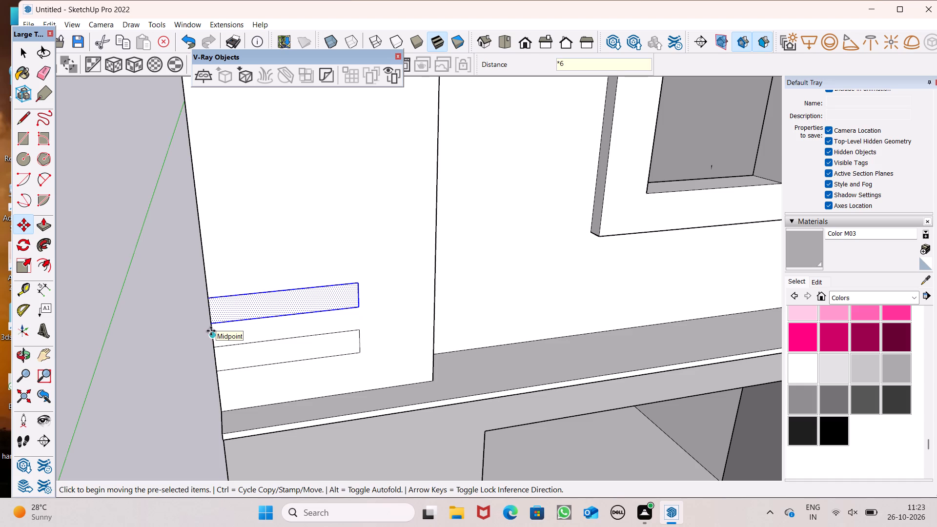
key("Return")
key("backslash")
Erase the edges of the topmost strip copy that projects above the pier's top.
scroll(150, 347, "down", 7)
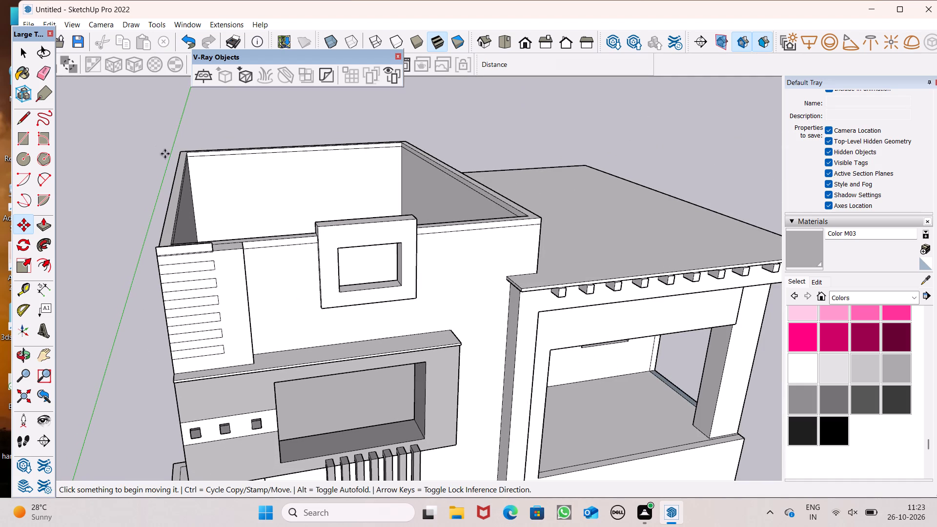
left_click(51, 74)
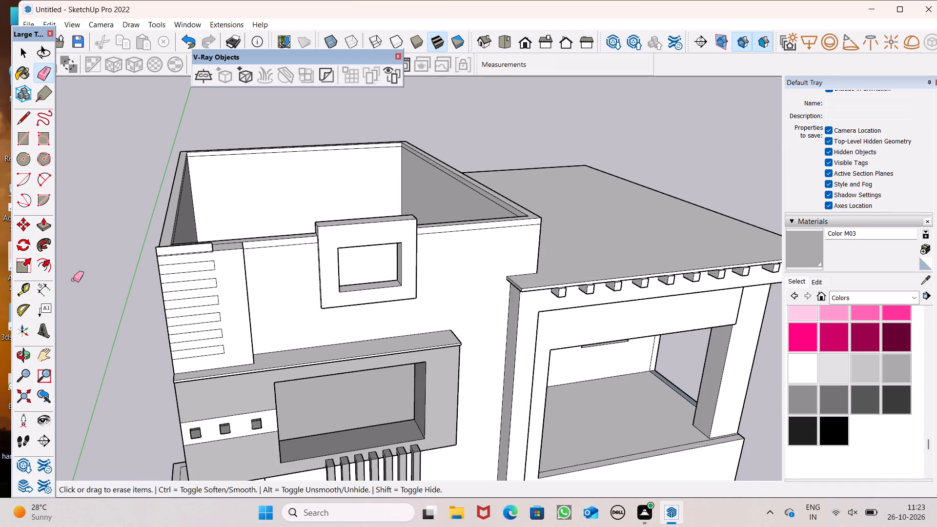
middle_click_drag(80, 283, 239, 365)
scroll(275, 390, "up", 7)
scroll(300, 411, "down", 2)
scroll(346, 421, "up", 6)
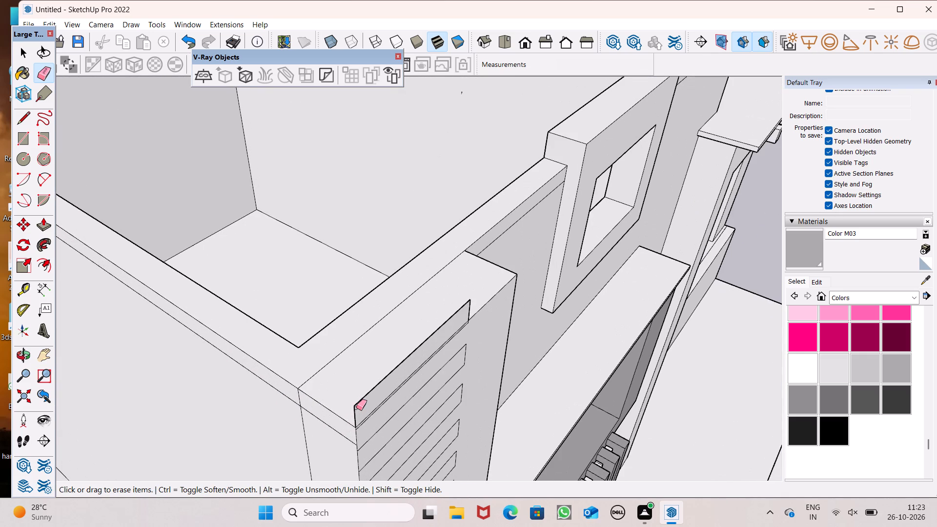
left_click(356, 407)
left_click(358, 406)
triple_click(366, 398)
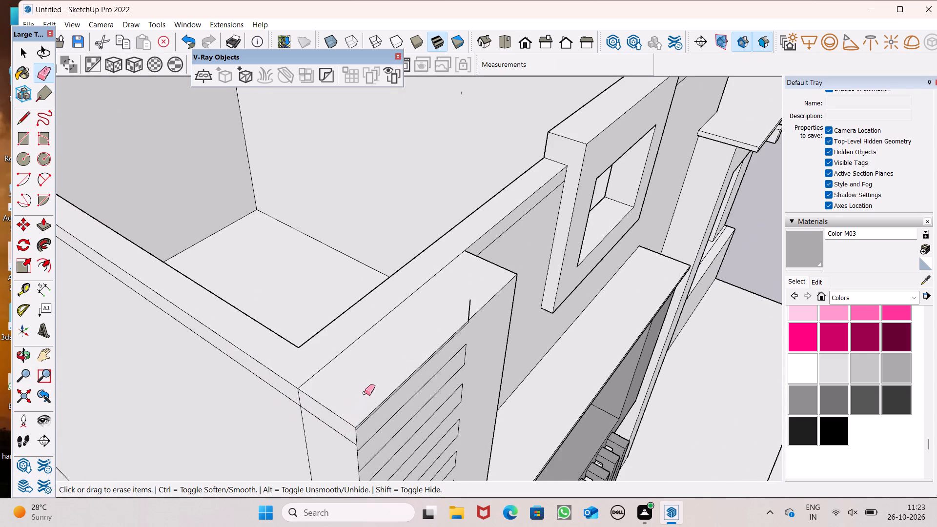
scroll(353, 393, "down", 2)
scroll(383, 307, "down", 1)
middle_click_drag(406, 361, 324, 297)
scroll(404, 363, "up", 1)
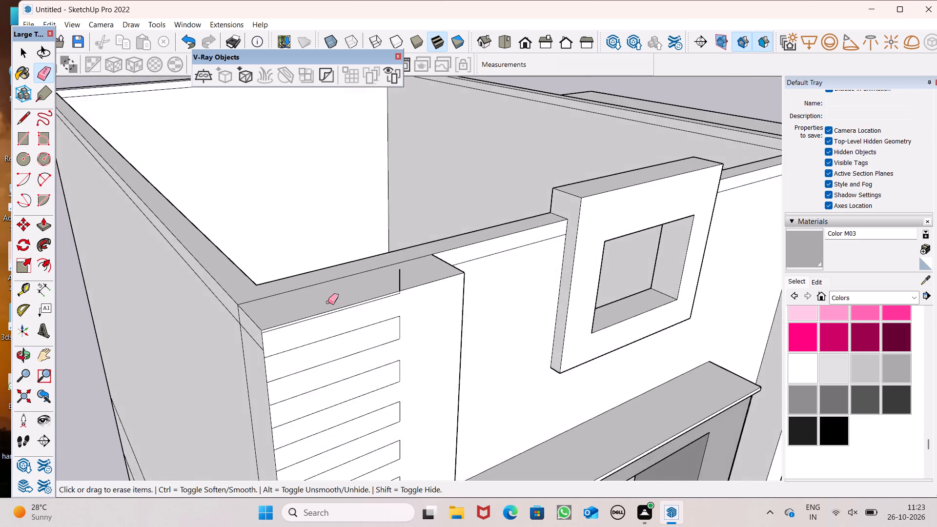
scroll(374, 314, "up", 6)
scroll(410, 264, "up", 5)
left_click(427, 255)
left_click(426, 255)
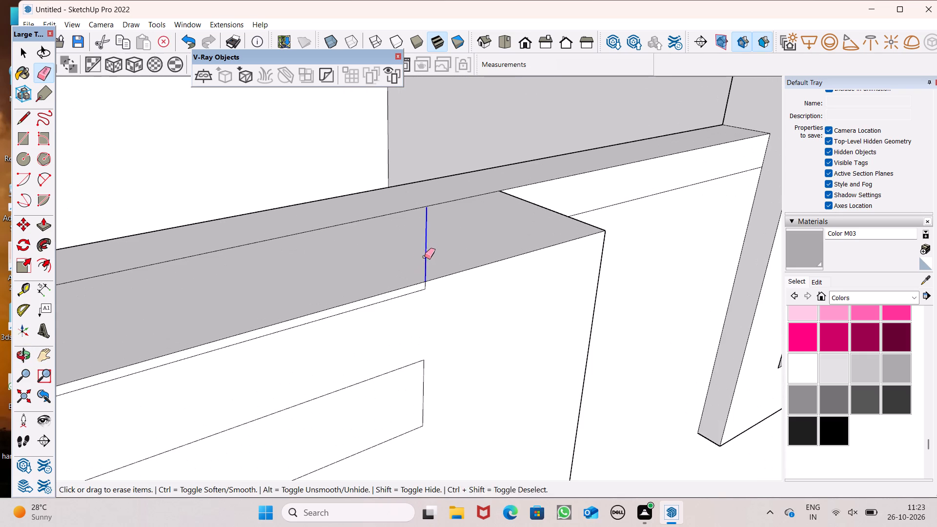
left_click_drag(427, 284, 413, 293)
Erase the edges of the uppermost complete strip on the pier face to leave a plain area above the other strips.
scroll(428, 265, "down", 7)
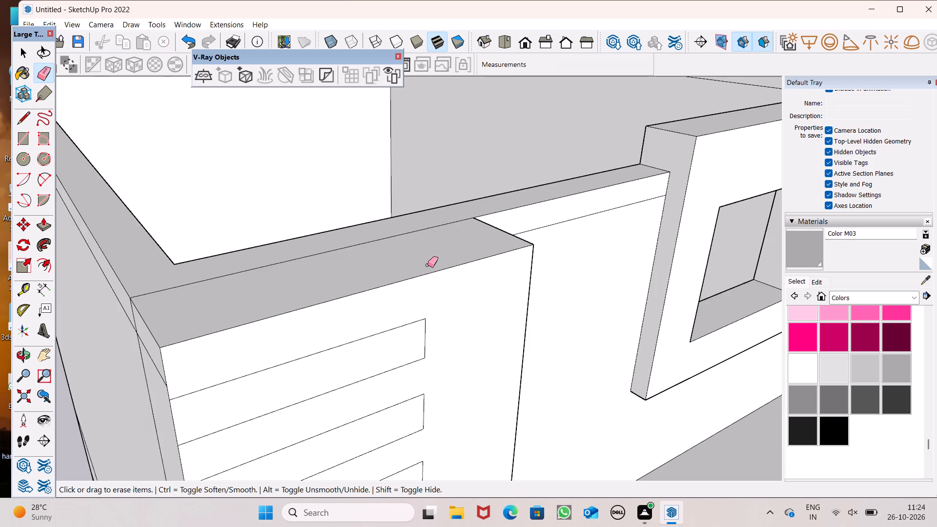
scroll(364, 363, "up", 3)
scroll(296, 294, "down", 8)
middle_click_drag(309, 315, 274, 282)
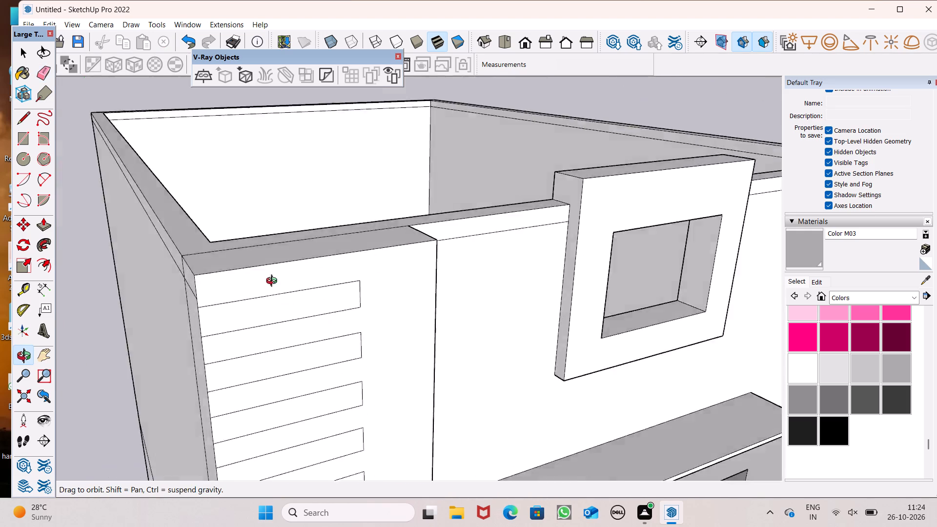
middle_click_drag(274, 282, 198, 224)
left_click_drag(205, 242, 228, 272)
left_click(319, 260)
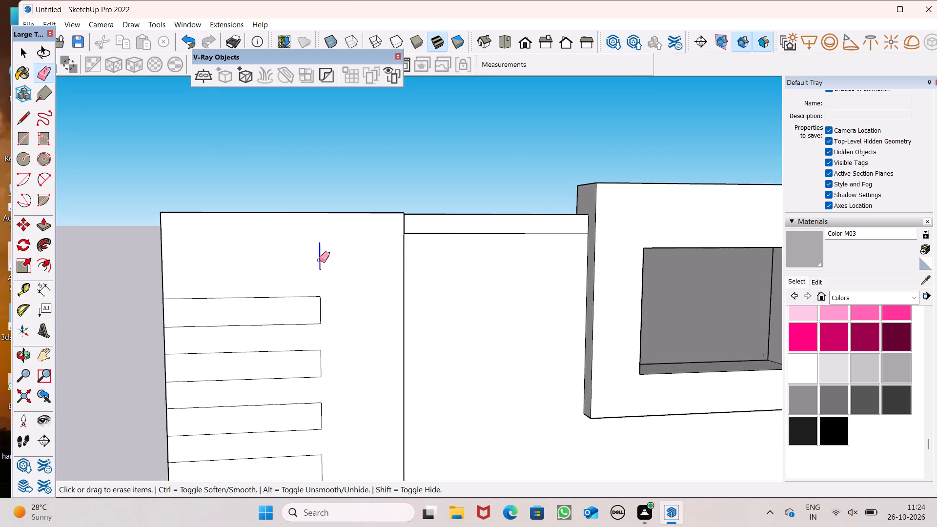
Push/Pull the lowest strip on the pier outward about 2 1/4" to form a raised horizontal bar.
scroll(354, 227, "down", 7)
middle_click_drag(324, 260, 287, 249)
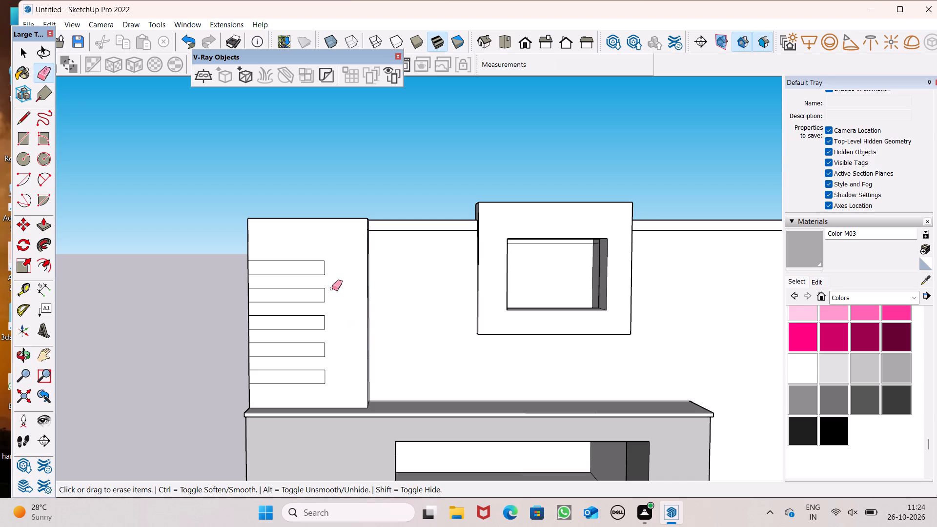
scroll(320, 289, "down", 3)
scroll(315, 343, "up", 1)
middle_click_drag(314, 343, 407, 441)
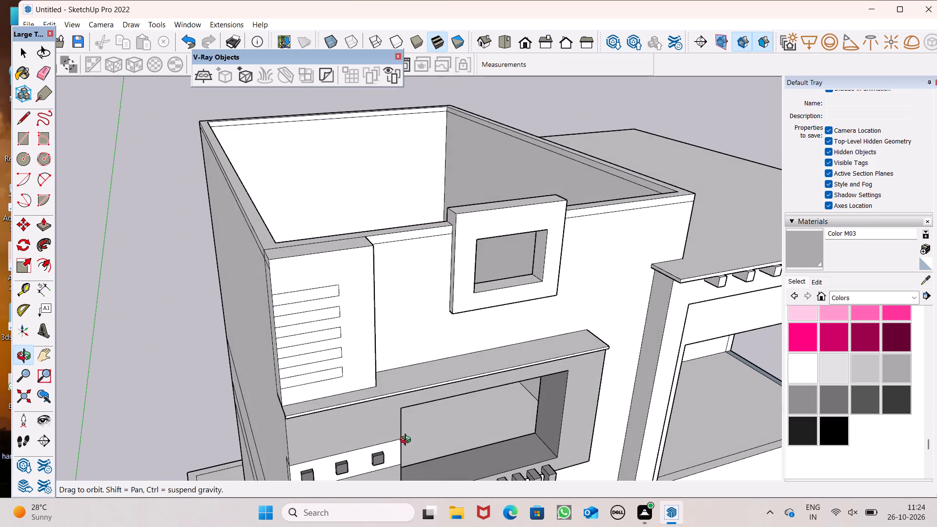
middle_click_drag(407, 441, 412, 439)
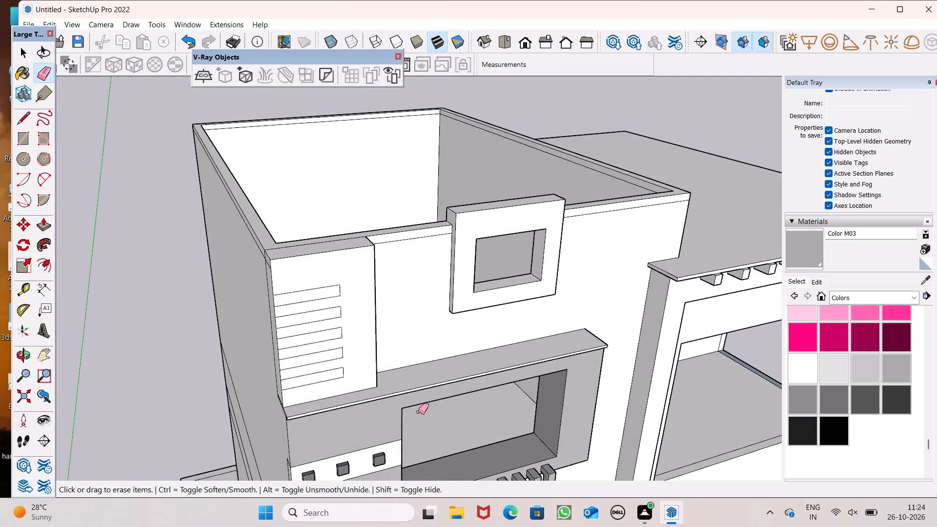
middle_click_drag(380, 401, 443, 399)
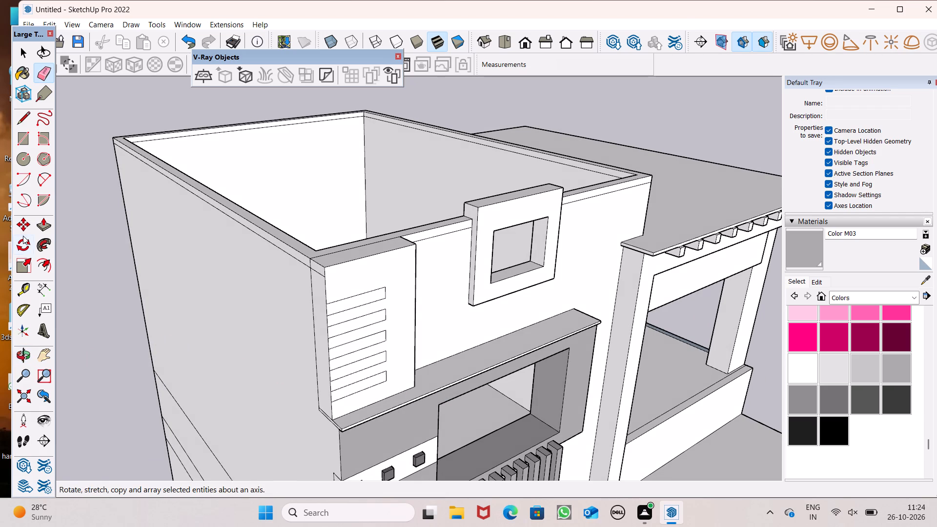
left_click(38, 224)
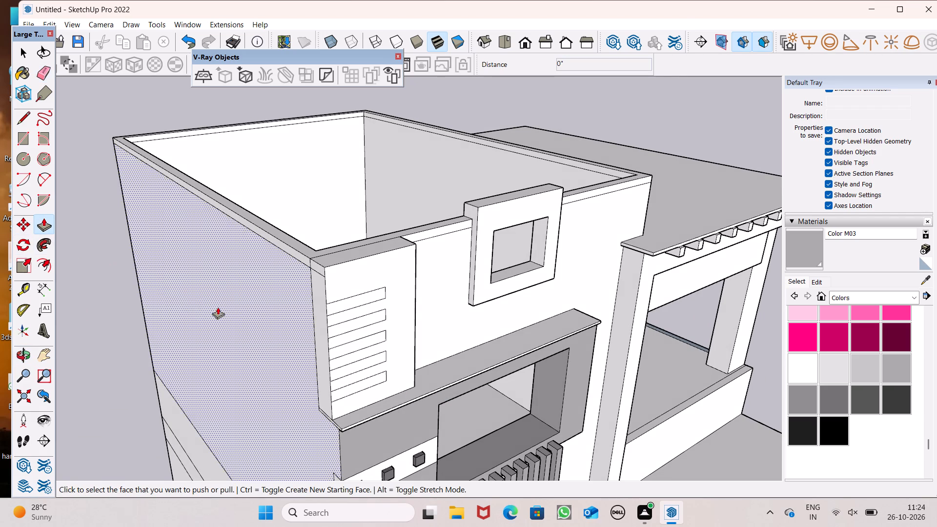
scroll(339, 338, "up", 7)
scroll(311, 311, "down", 4)
middle_click_drag(375, 396, 385, 433)
scroll(366, 430, "up", 6)
left_click_drag(344, 433, 350, 442)
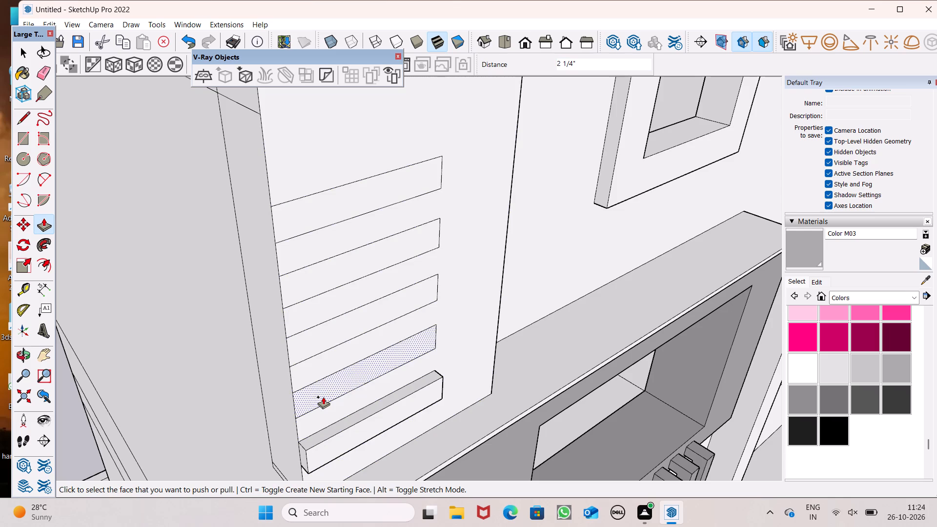
Push/Pull the four remaining strips on the upper corner pier outward 2 1/4" to match the lowest bar.
left_click_drag(332, 396, 339, 415)
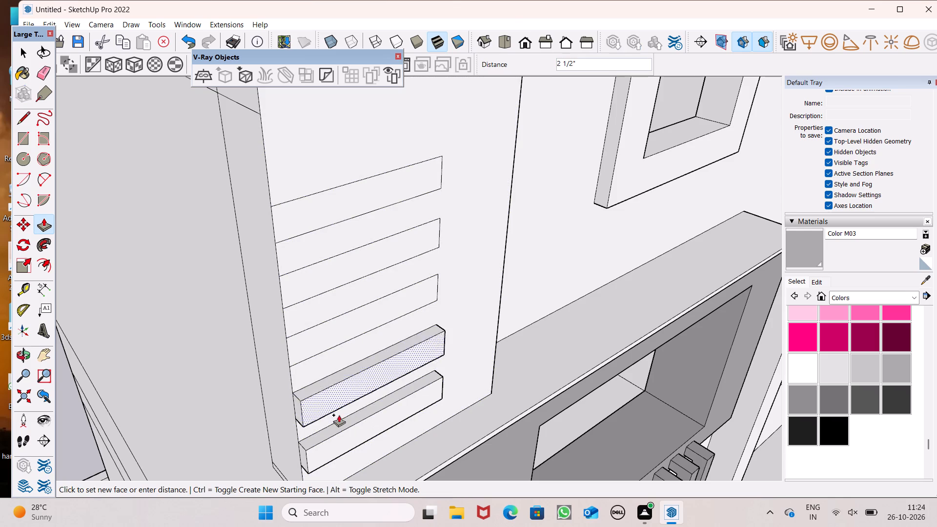
left_click_drag(339, 415, 321, 445)
left_click_drag(304, 356, 305, 403)
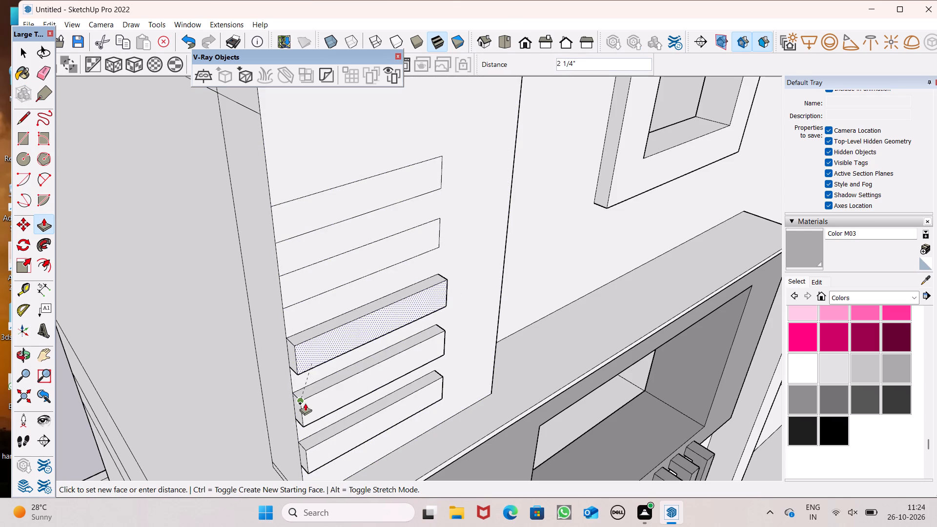
left_click_drag(305, 403, 305, 405)
middle_click_drag(305, 399, 366, 382)
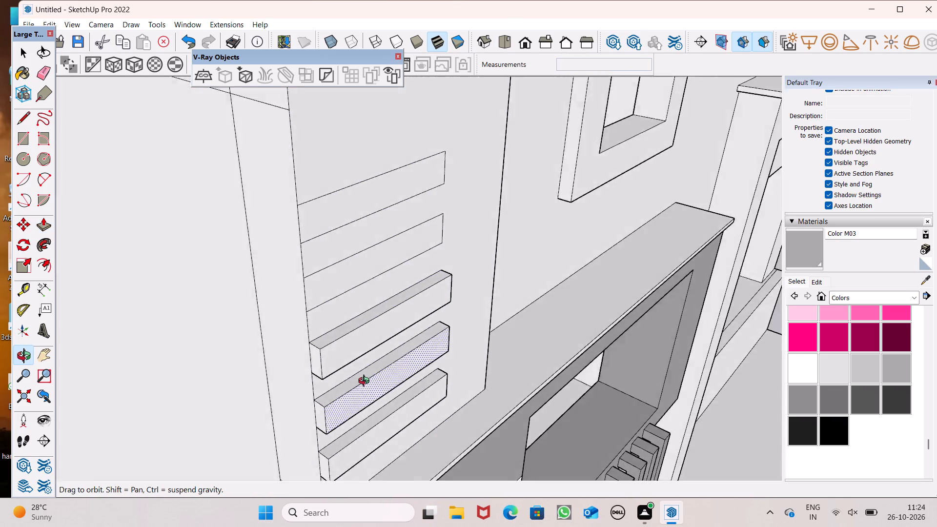
middle_click_drag(366, 382, 371, 411)
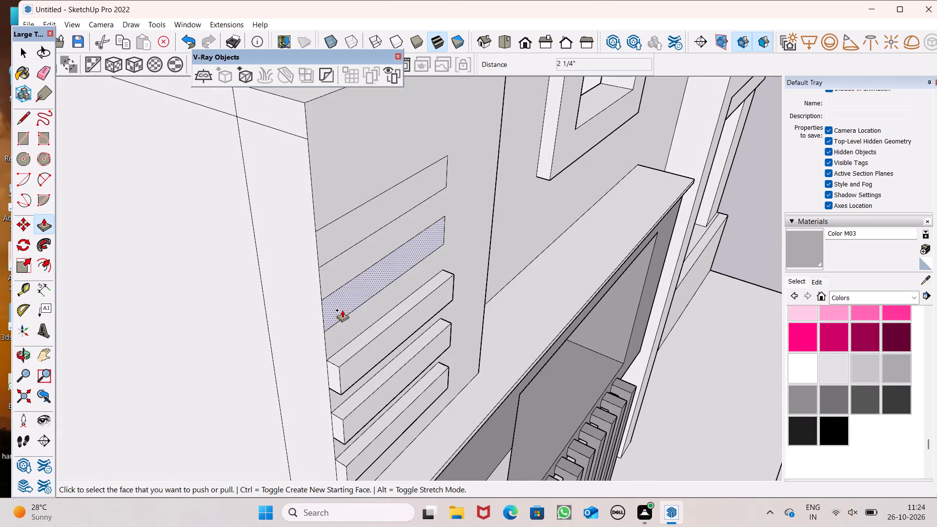
left_click_drag(339, 305, 346, 364)
left_click_drag(343, 247, 342, 304)
Examine the raised pier bars and the whole house facade from above, the side and the front.
scroll(275, 293, "down", 6)
middle_click_drag(281, 336, 182, 325)
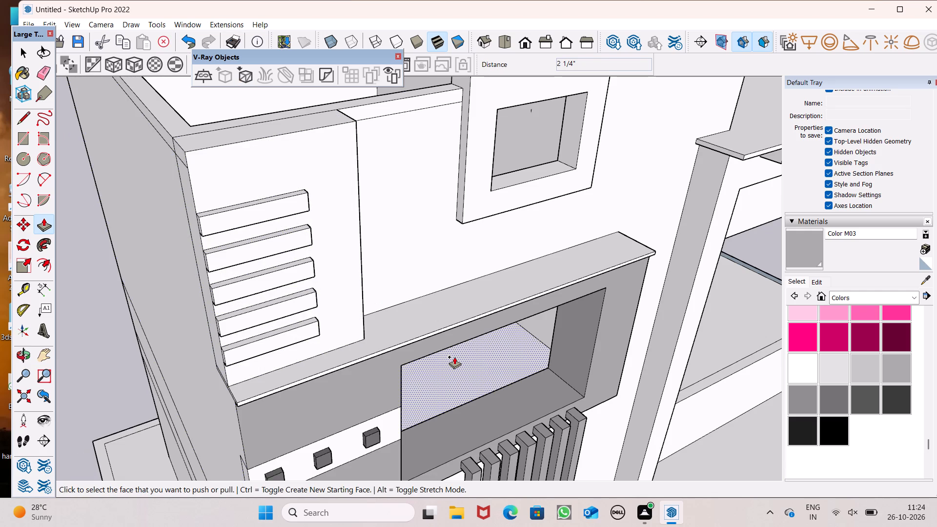
scroll(175, 44, "down", 5)
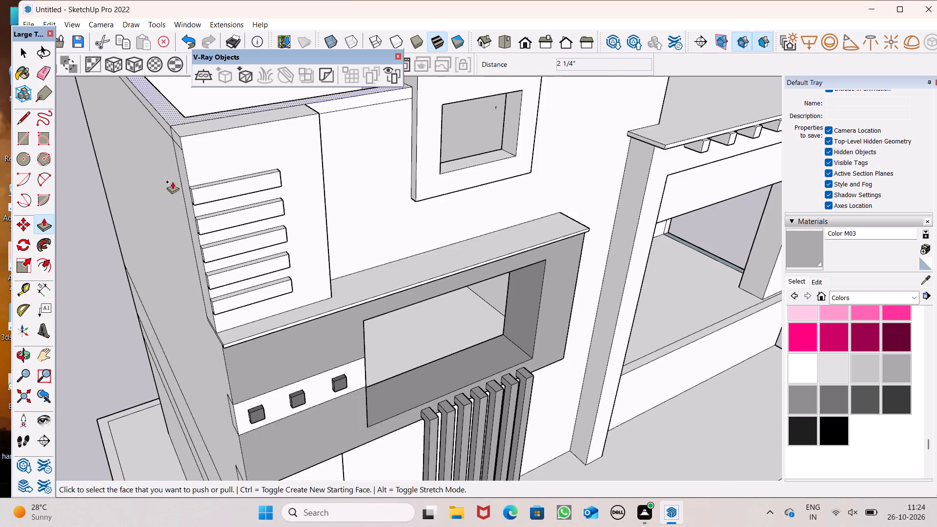
scroll(201, 183, "down", 12)
middle_click_drag(274, 243, 202, 176)
scroll(202, 176, "up", 1)
scroll(190, 178, "down", 4)
middle_click_drag(240, 251, 227, 228)
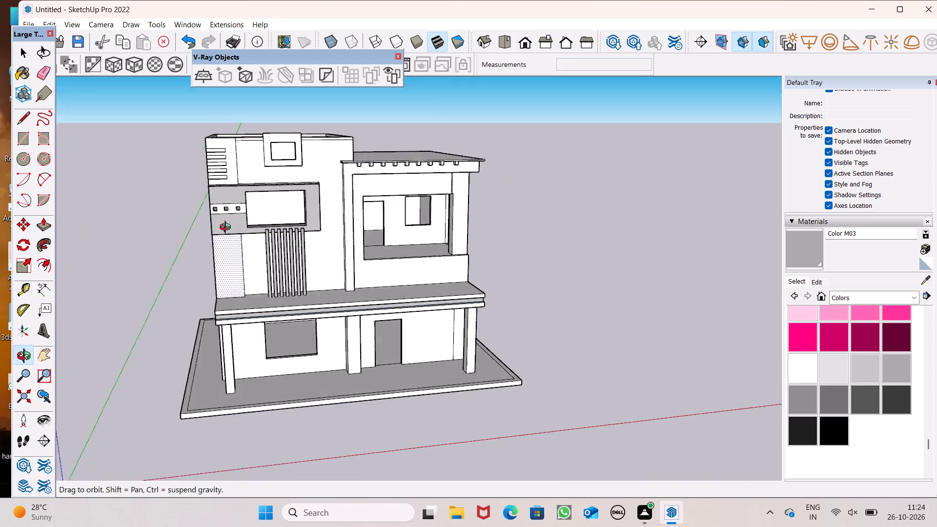
middle_click_drag(227, 228, 297, 163)
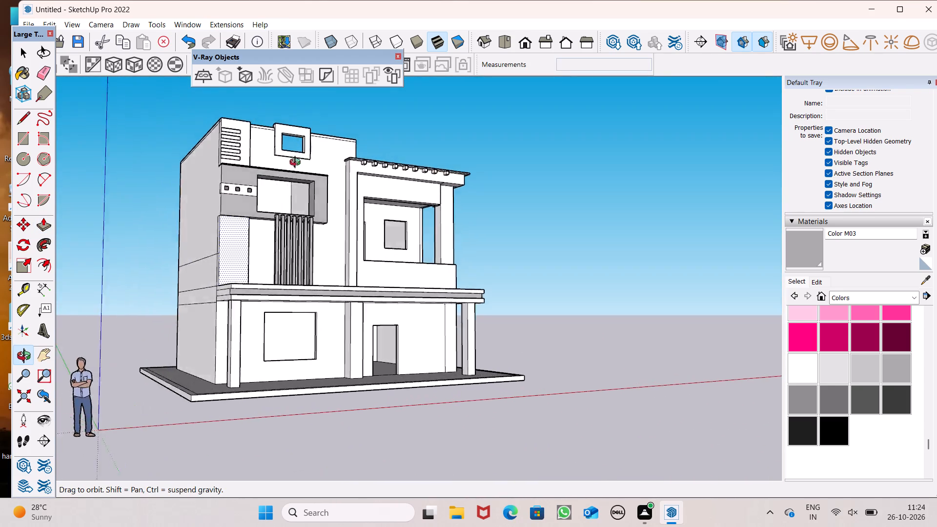
middle_click_drag(297, 163, 209, 190)
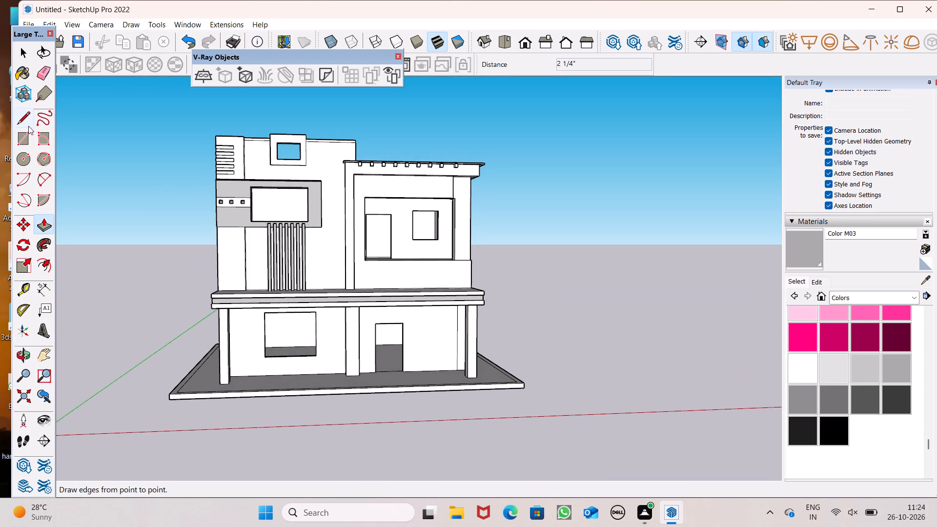
Draw a horizontal line about 6' long on the ground-floor wall from its outer edge to the near side of the window opening.
left_click(28, 126)
scroll(349, 375, "up", 6)
middle_click_drag(293, 332, 229, 294)
scroll(178, 287, "up", 4)
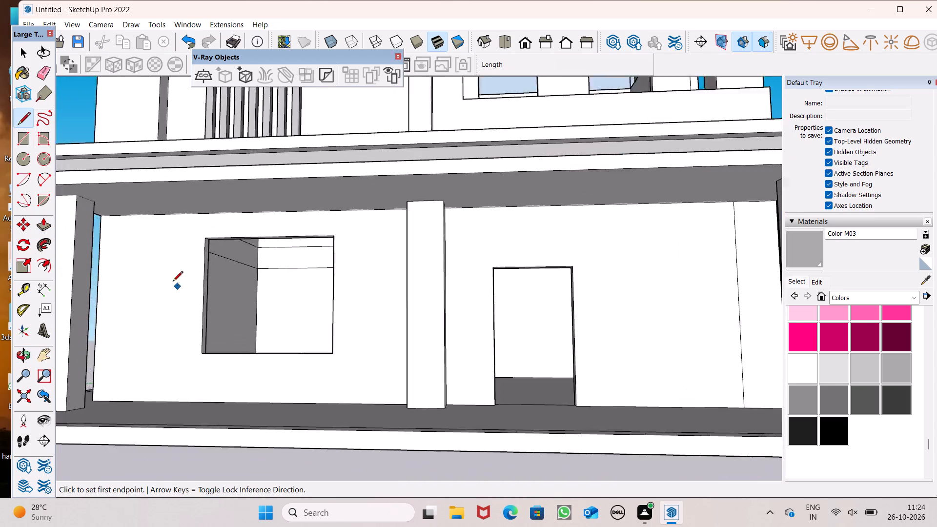
scroll(173, 282, "up", 3)
scroll(78, 235, "up", 1)
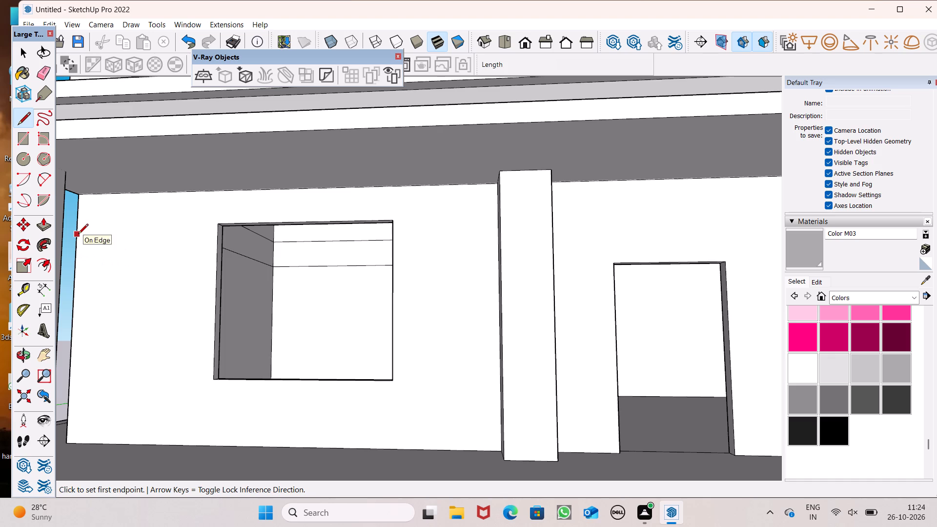
left_click(78, 235)
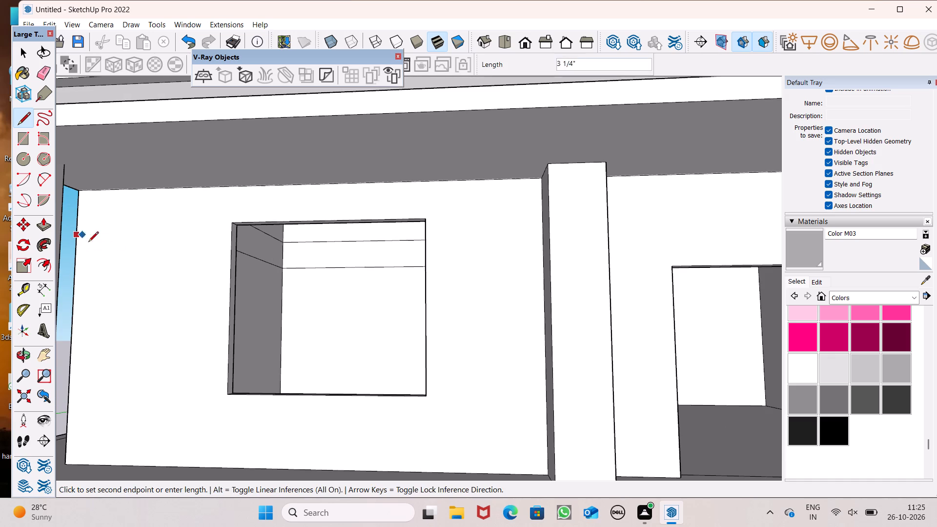
left_click(233, 237)
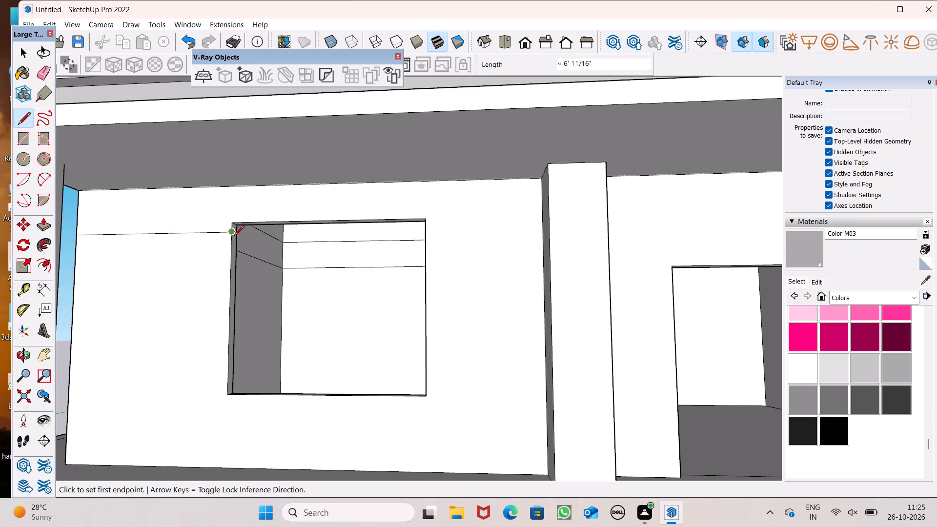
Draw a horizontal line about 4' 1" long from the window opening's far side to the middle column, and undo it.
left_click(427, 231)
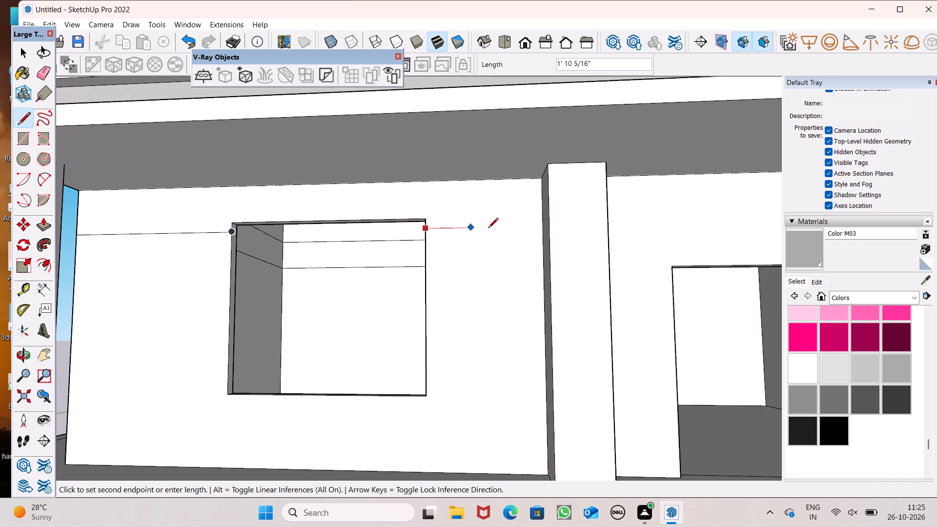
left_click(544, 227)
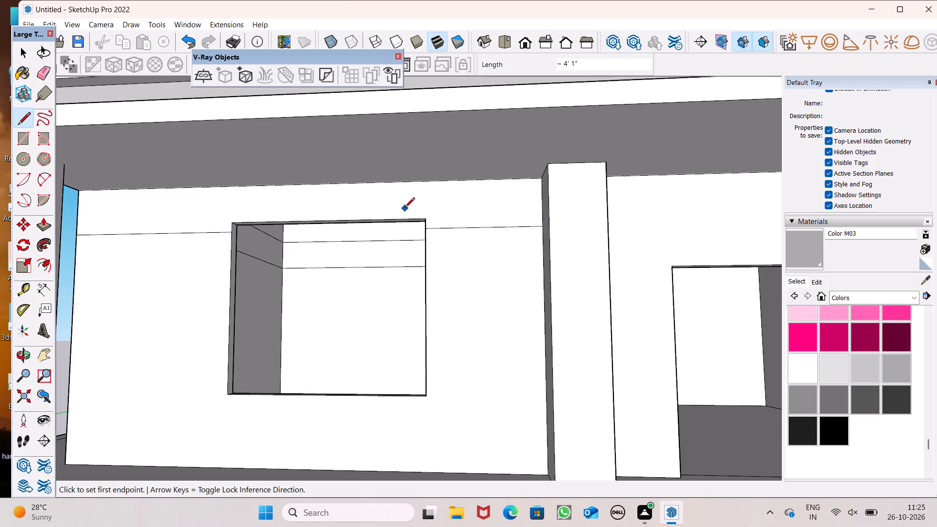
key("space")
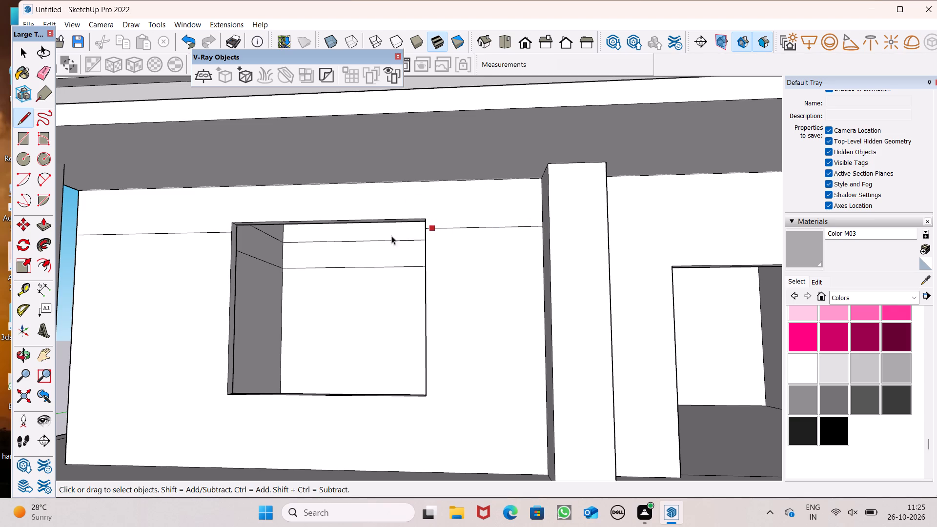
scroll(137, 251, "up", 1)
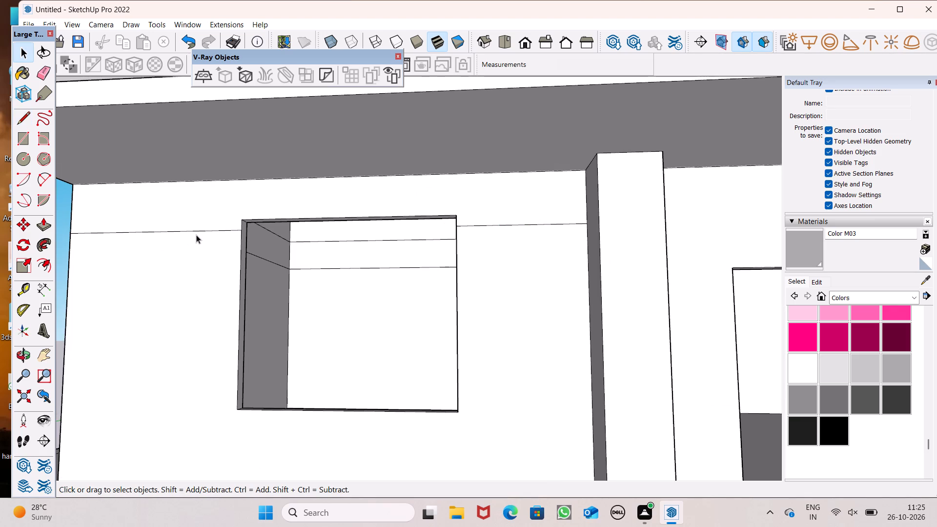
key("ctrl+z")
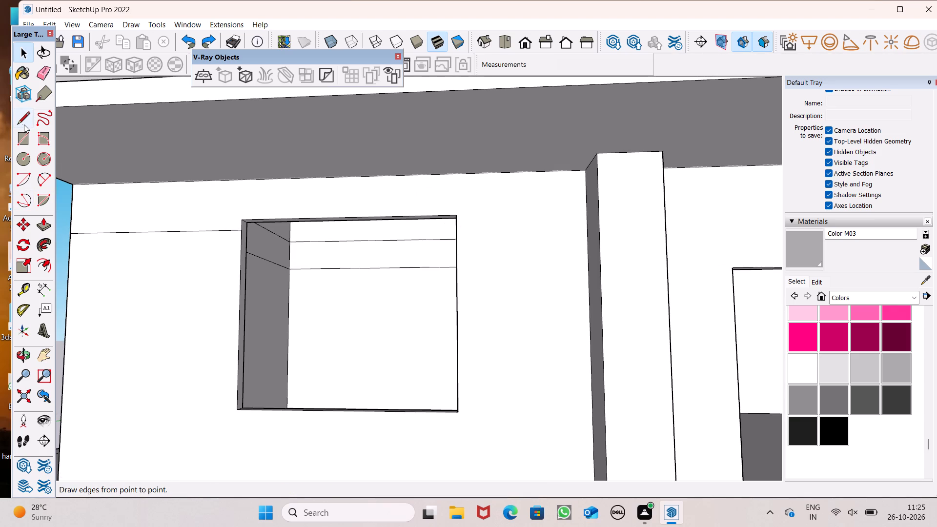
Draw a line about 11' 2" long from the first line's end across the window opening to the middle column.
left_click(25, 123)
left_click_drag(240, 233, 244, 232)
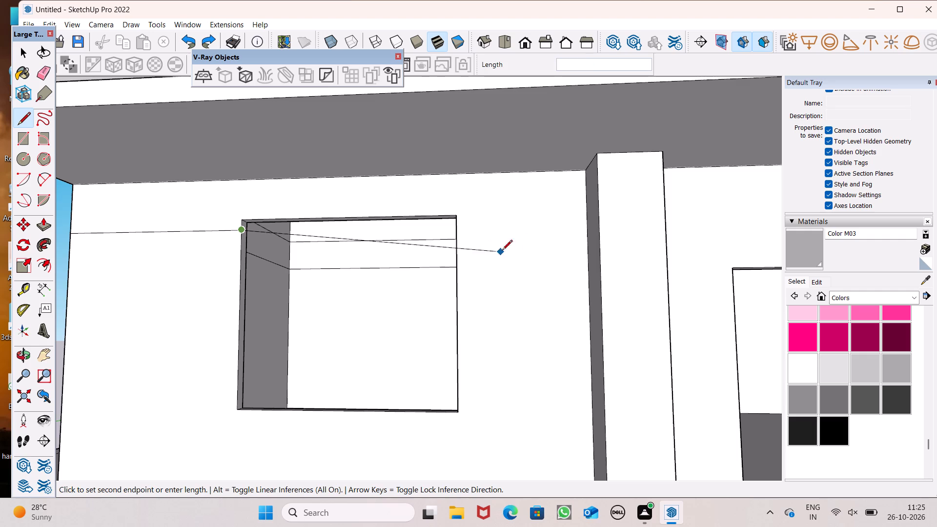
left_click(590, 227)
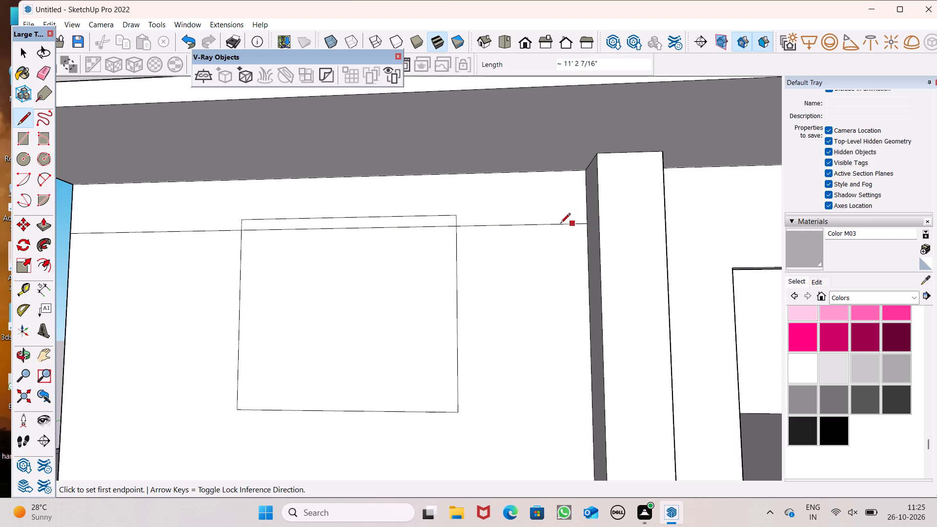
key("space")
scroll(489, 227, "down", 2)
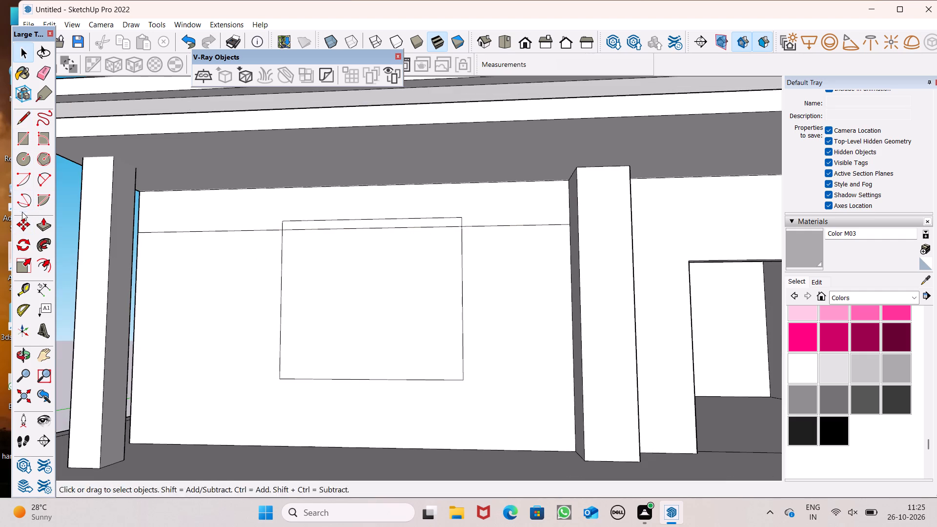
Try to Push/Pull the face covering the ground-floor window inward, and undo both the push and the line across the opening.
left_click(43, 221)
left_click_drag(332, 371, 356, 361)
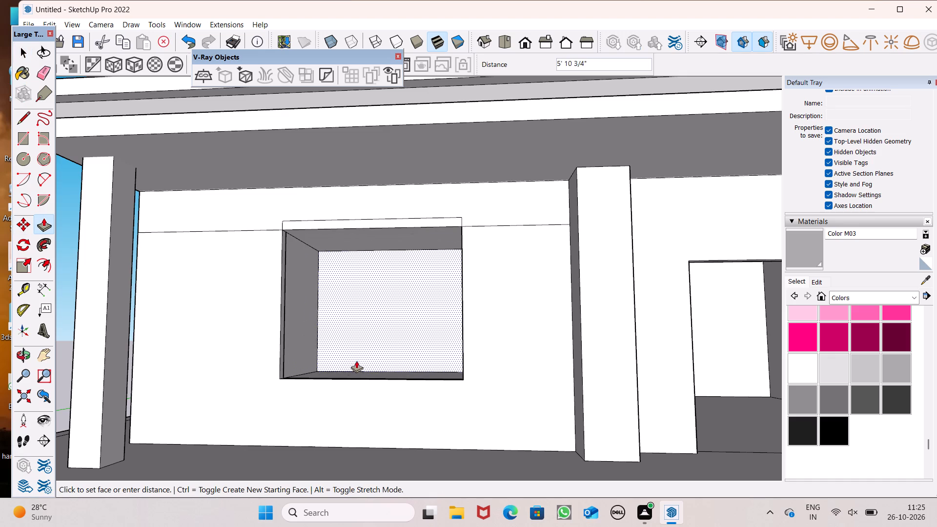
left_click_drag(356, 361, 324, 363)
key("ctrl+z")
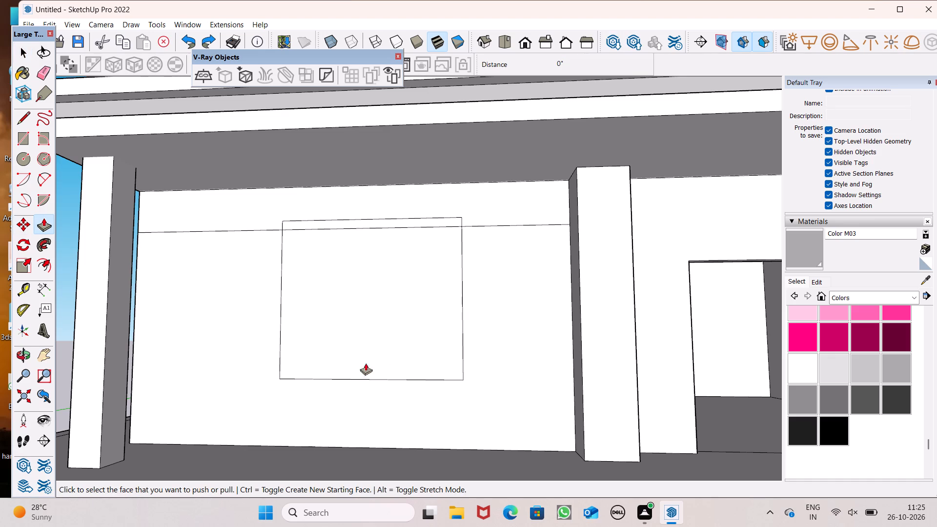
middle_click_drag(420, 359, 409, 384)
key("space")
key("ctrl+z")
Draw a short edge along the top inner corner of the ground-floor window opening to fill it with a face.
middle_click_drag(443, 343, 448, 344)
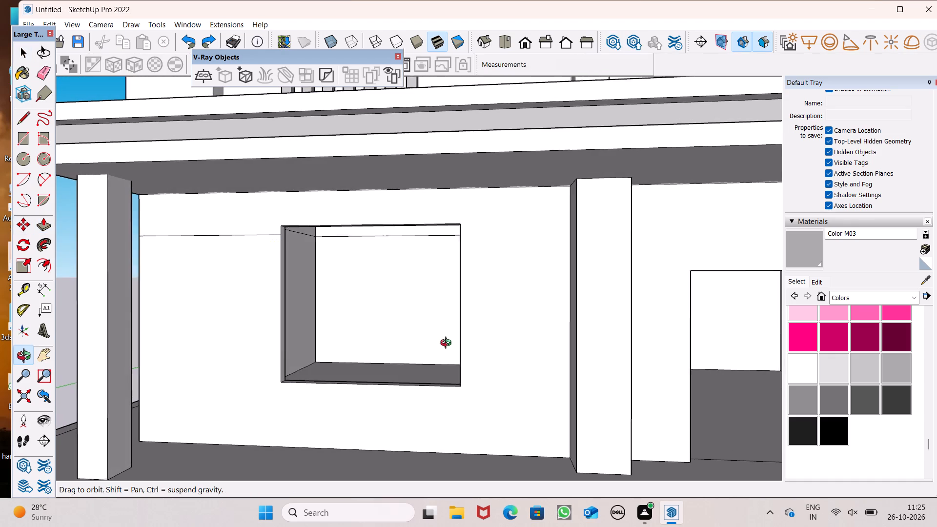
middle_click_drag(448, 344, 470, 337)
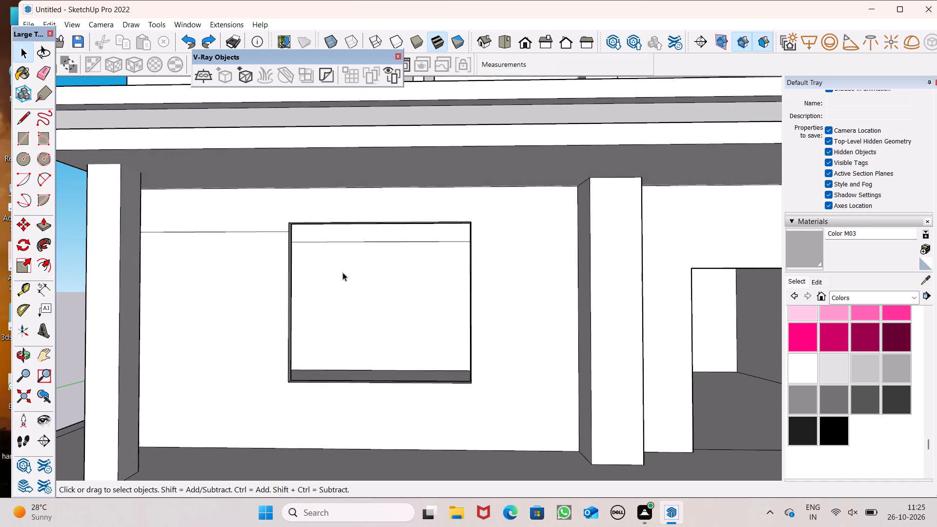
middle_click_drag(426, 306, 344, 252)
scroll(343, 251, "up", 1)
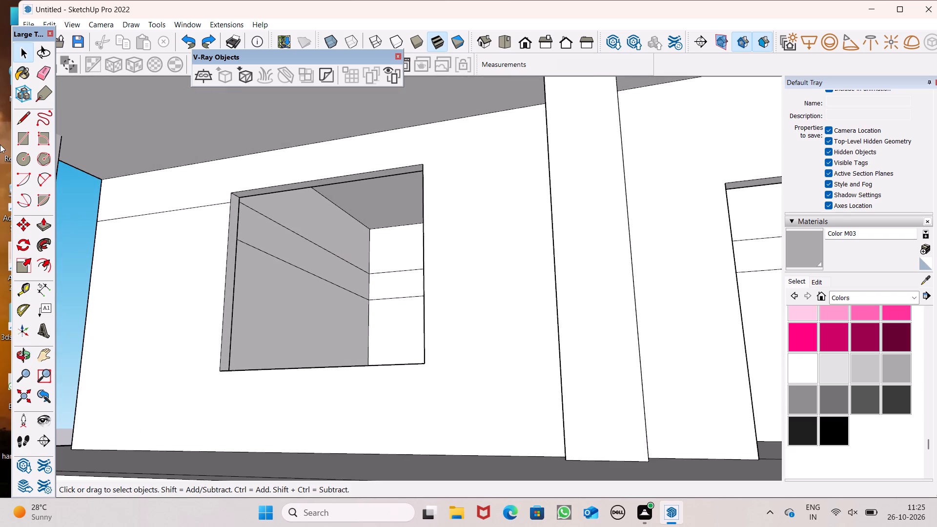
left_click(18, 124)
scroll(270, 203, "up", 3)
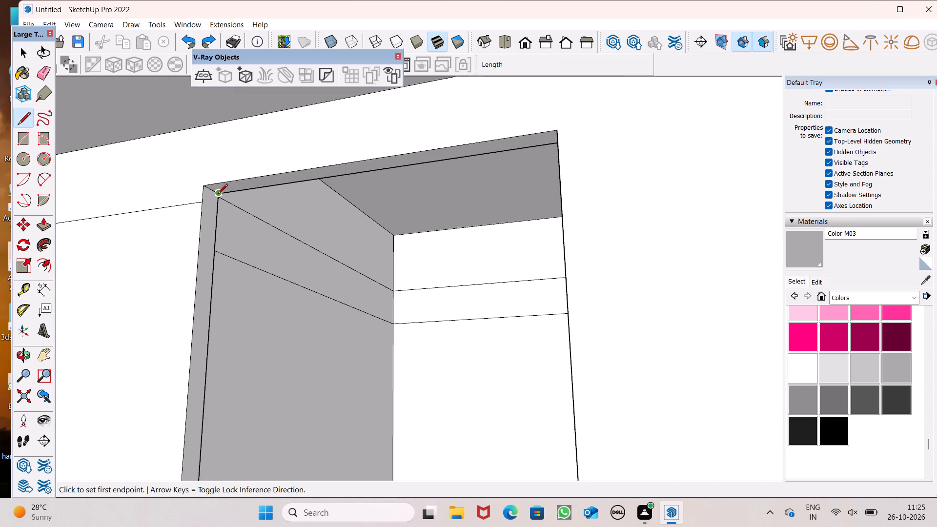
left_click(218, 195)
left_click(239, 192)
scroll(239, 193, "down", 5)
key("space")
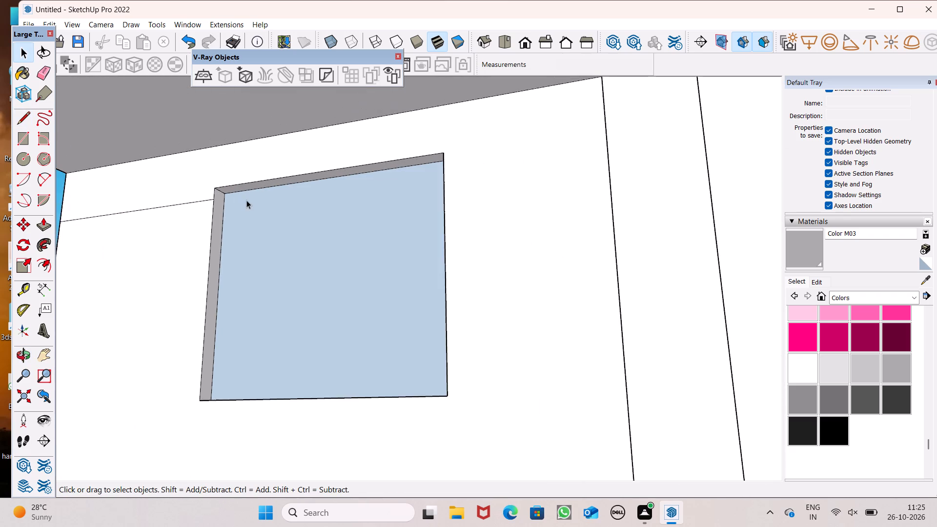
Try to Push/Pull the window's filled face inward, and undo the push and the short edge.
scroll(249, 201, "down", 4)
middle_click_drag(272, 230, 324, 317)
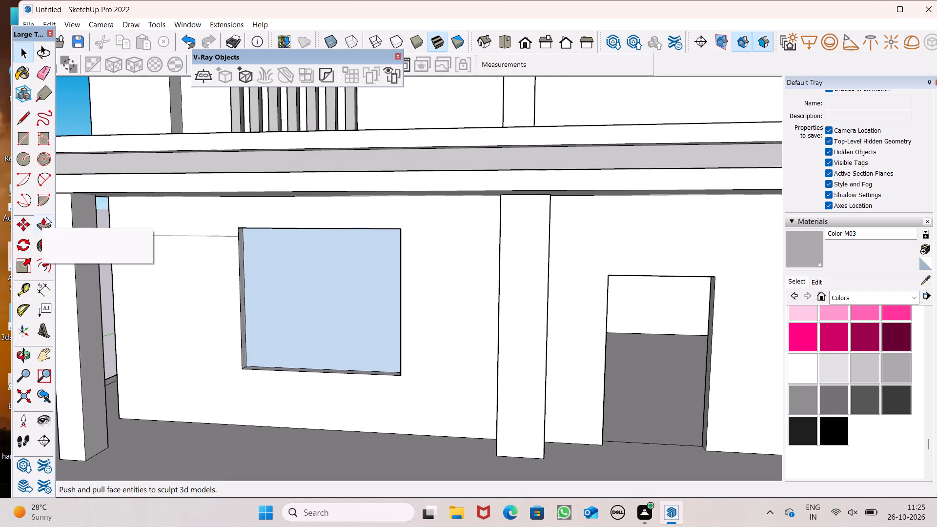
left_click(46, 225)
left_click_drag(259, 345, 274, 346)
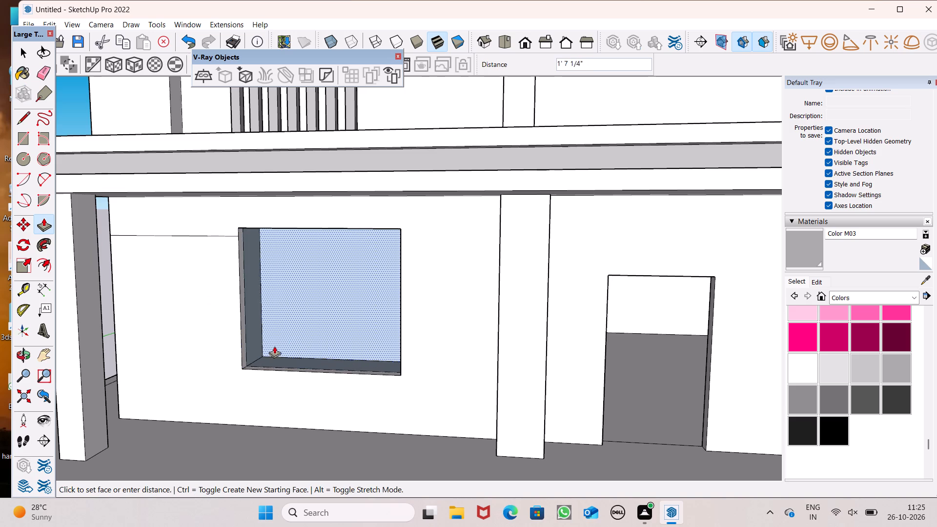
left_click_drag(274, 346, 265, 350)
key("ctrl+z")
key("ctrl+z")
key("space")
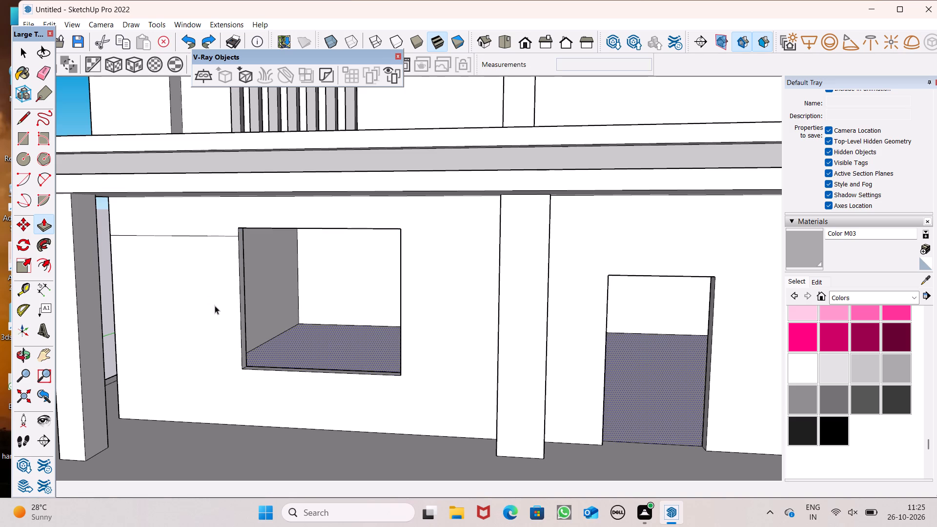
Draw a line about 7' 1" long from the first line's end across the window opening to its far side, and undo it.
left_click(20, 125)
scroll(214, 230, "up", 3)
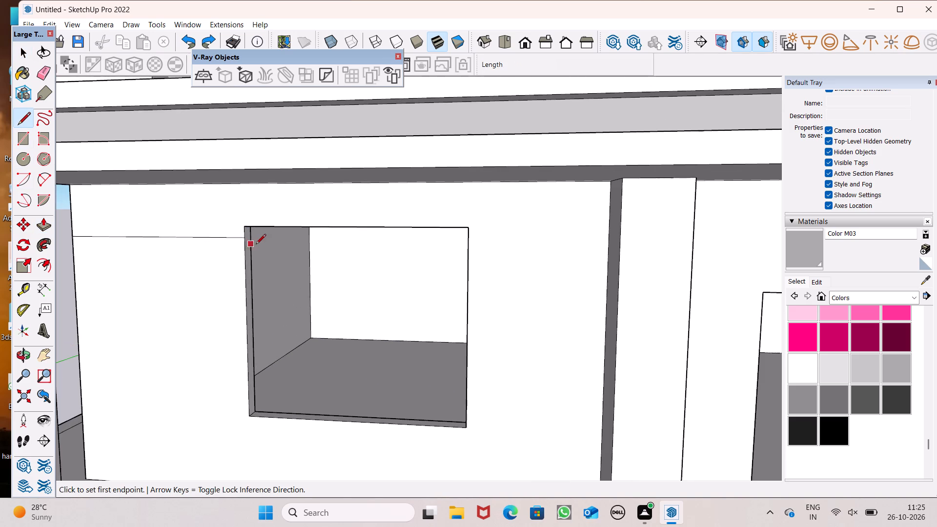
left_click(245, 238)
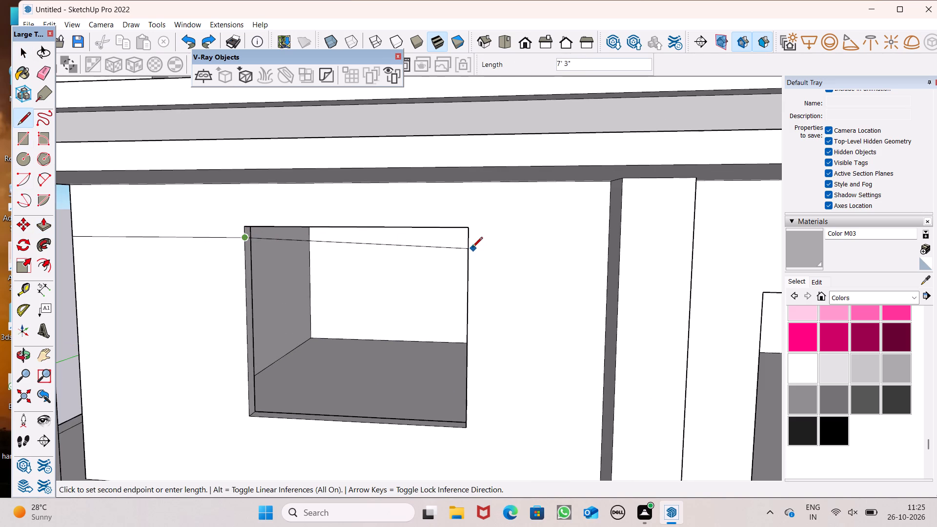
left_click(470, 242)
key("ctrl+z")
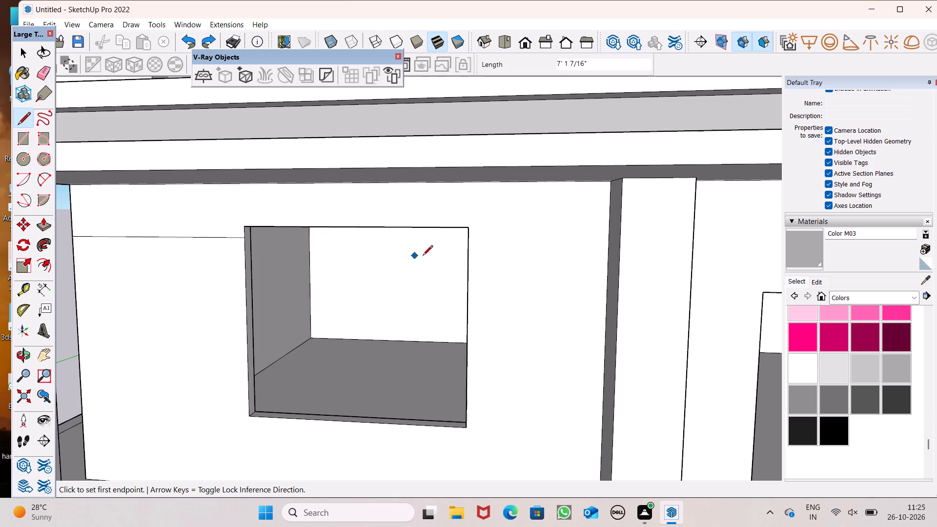
Draw a horizontal line from the ground-floor window opening's right edge to the adjacent column, level with the line on its left.
left_click(470, 243)
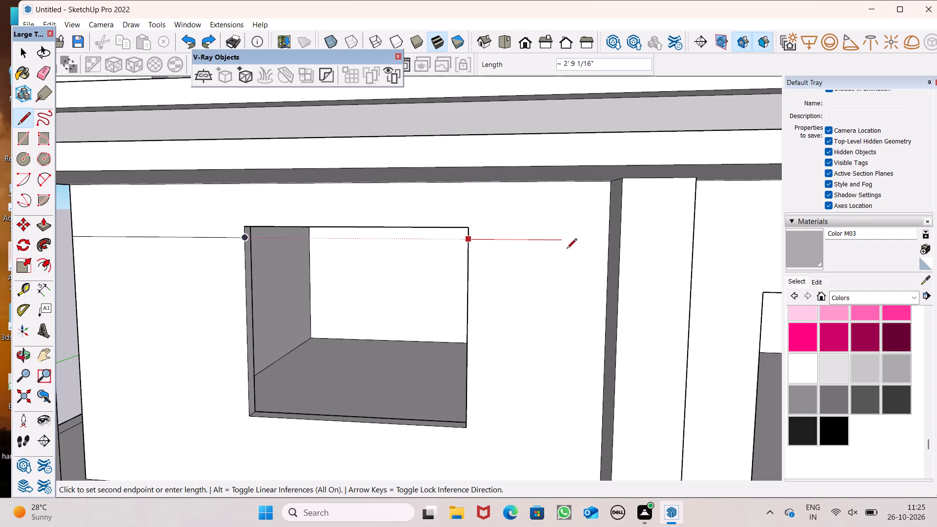
left_click(606, 242)
scroll(597, 202, "down", 5)
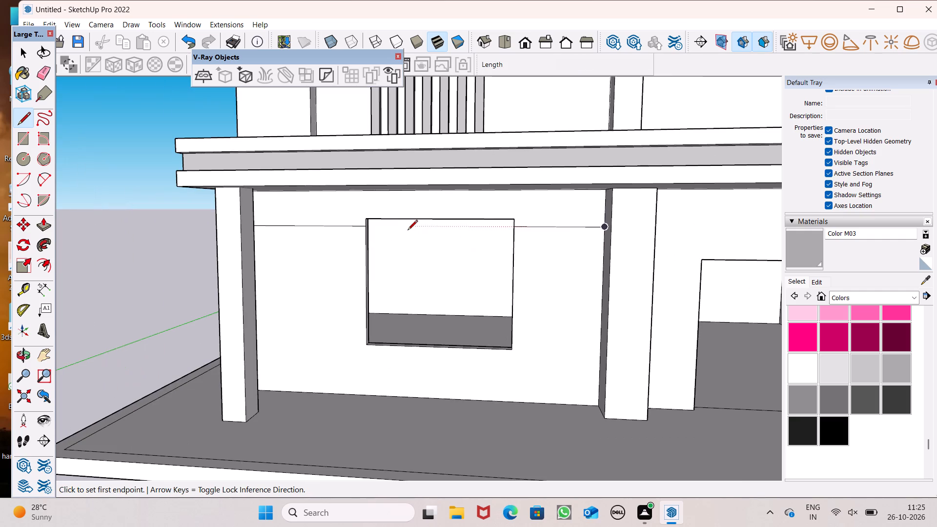
key("space")
Copy the horizontal line left of the ground-floor window down the wall four times, about 2' apart.
scroll(334, 235, "up", 4)
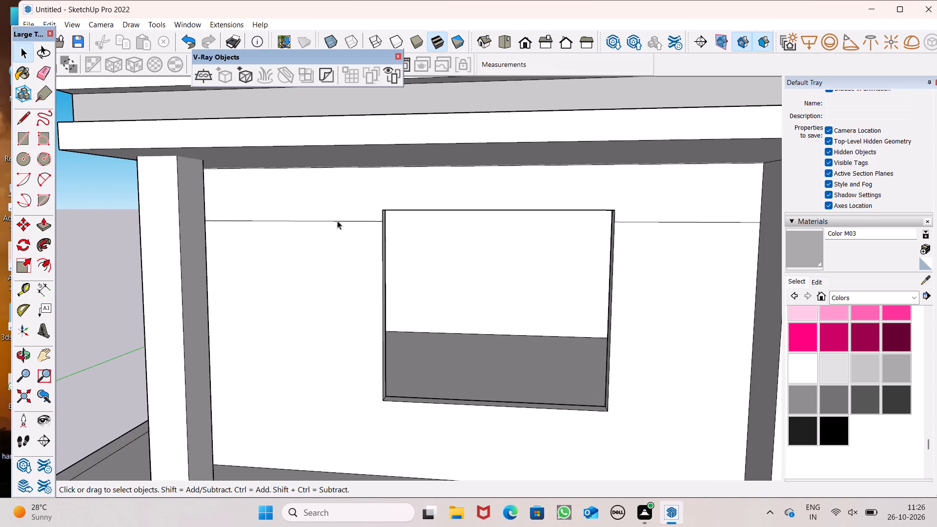
left_click(337, 220)
key("m")
key("Return")
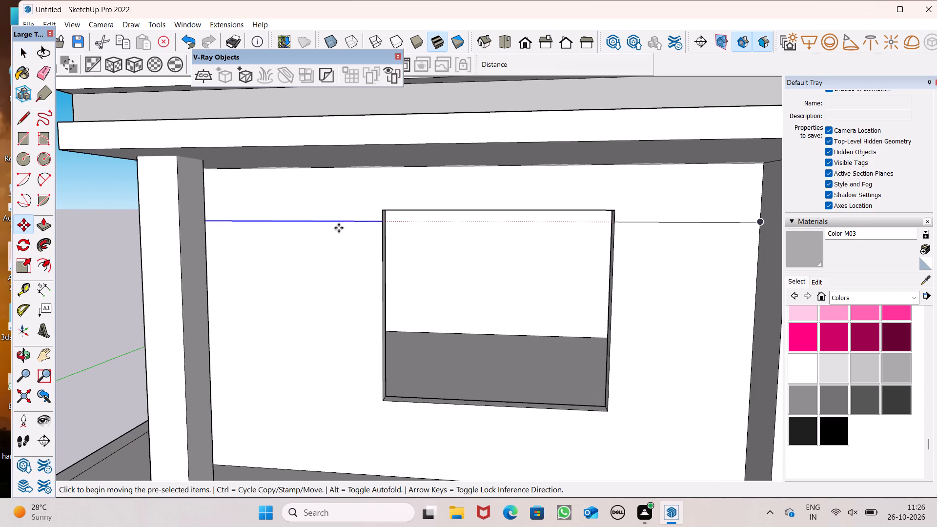
scroll(339, 228, "down", 3)
scroll(319, 232, "up", 4)
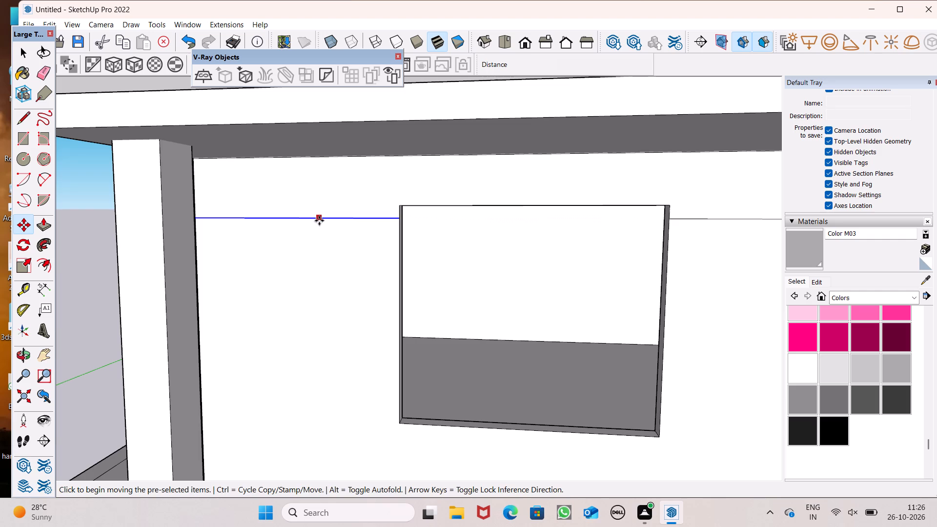
left_click_drag(319, 221, 324, 285)
scroll(346, 228, "down", 4)
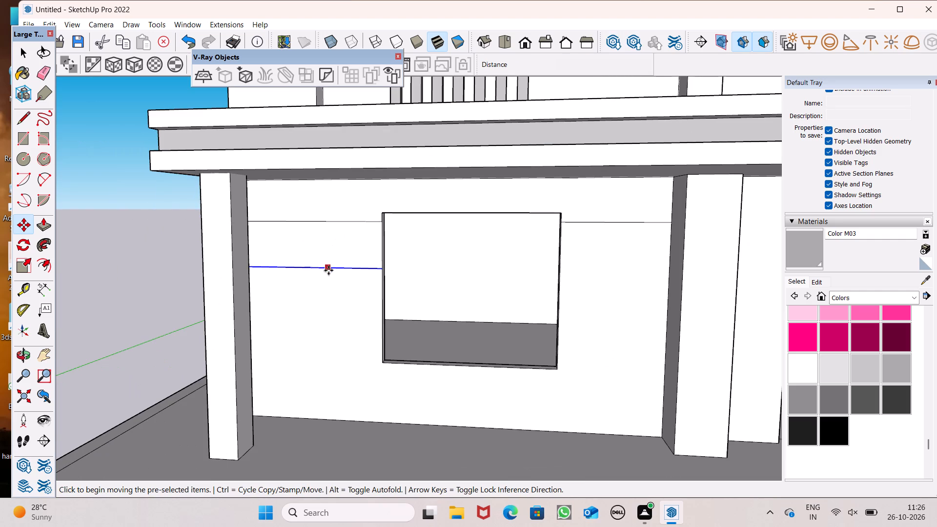
left_click_drag(331, 269, 334, 317)
left_click_drag(333, 317, 335, 361)
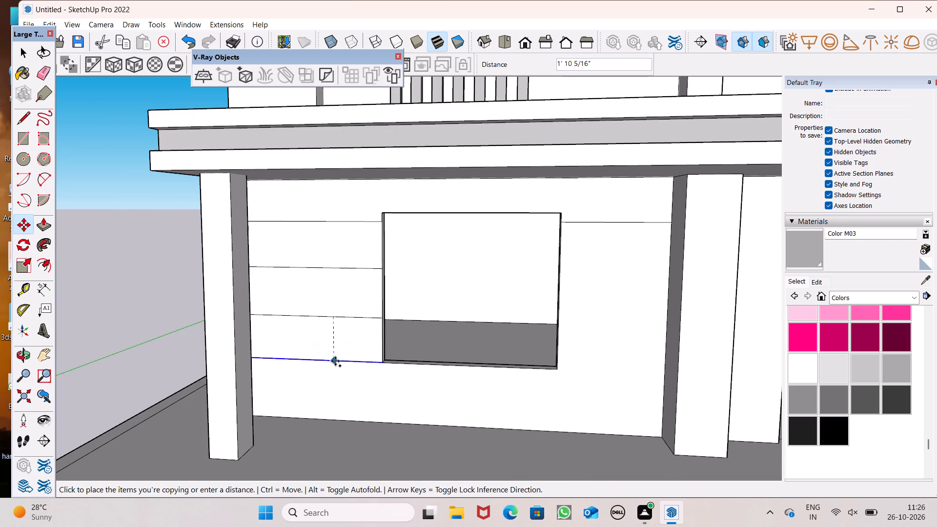
left_click_drag(335, 361, 336, 363)
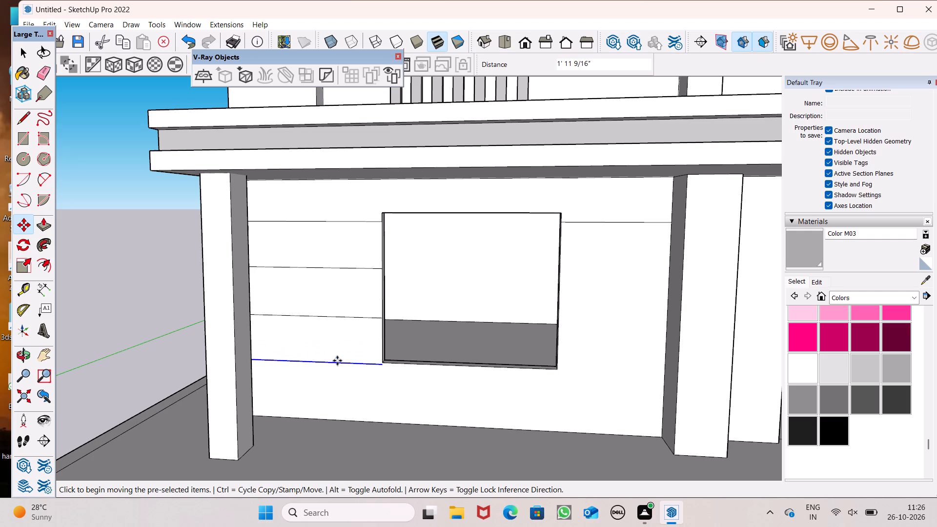
scroll(306, 323, "down", 1)
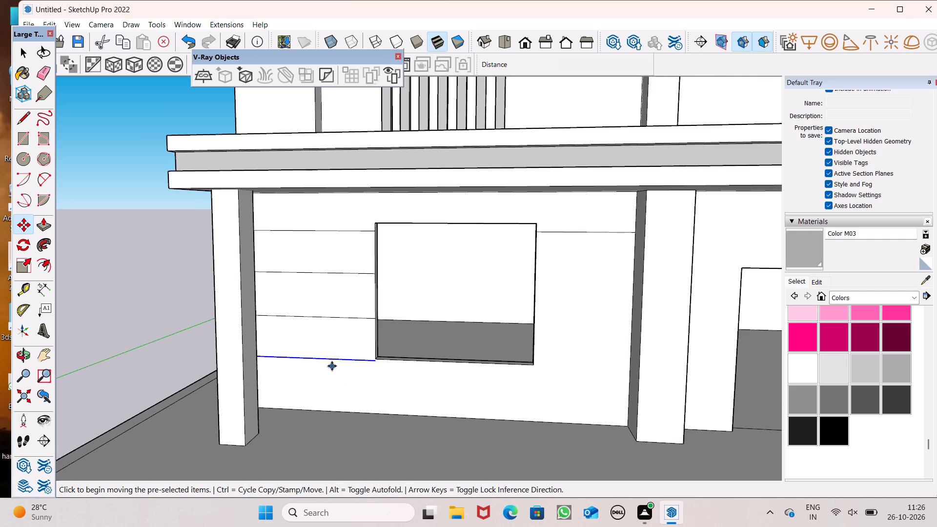
left_click_drag(332, 362, 333, 395)
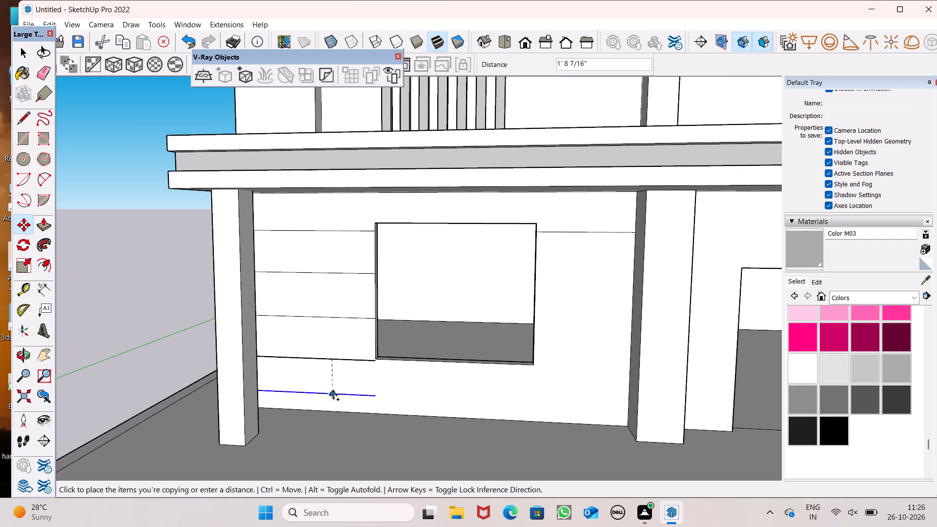
left_click_drag(333, 395, 336, 401)
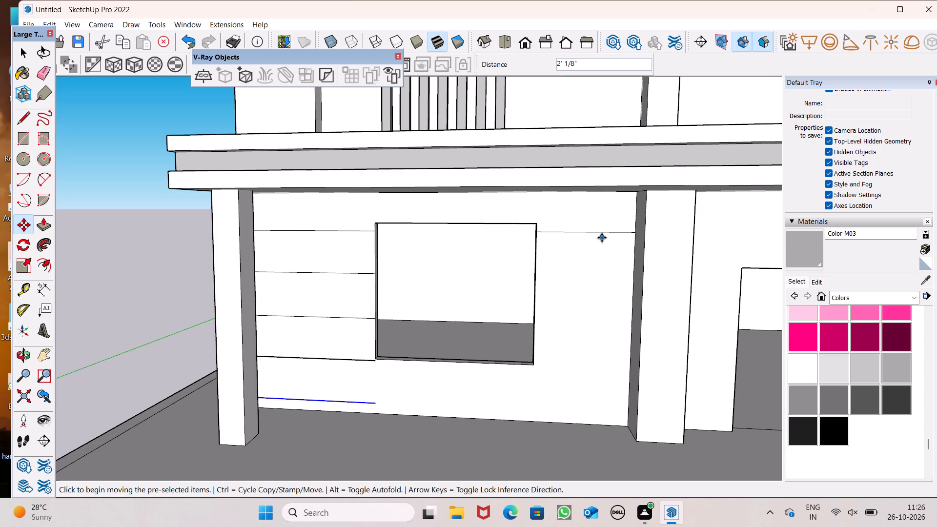
Copy the horizontal line right of the window down once, level with the second line on the left side.
key("space")
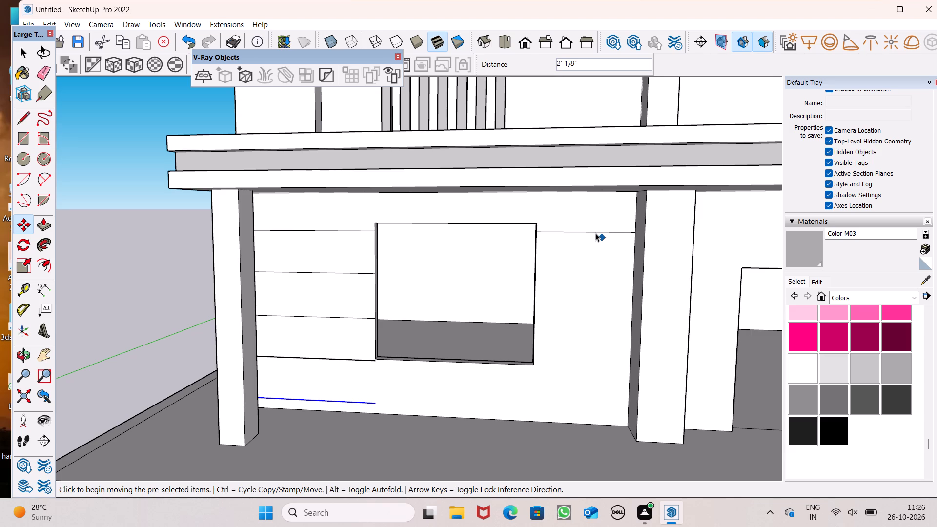
left_click(595, 232)
key("m")
key("Return")
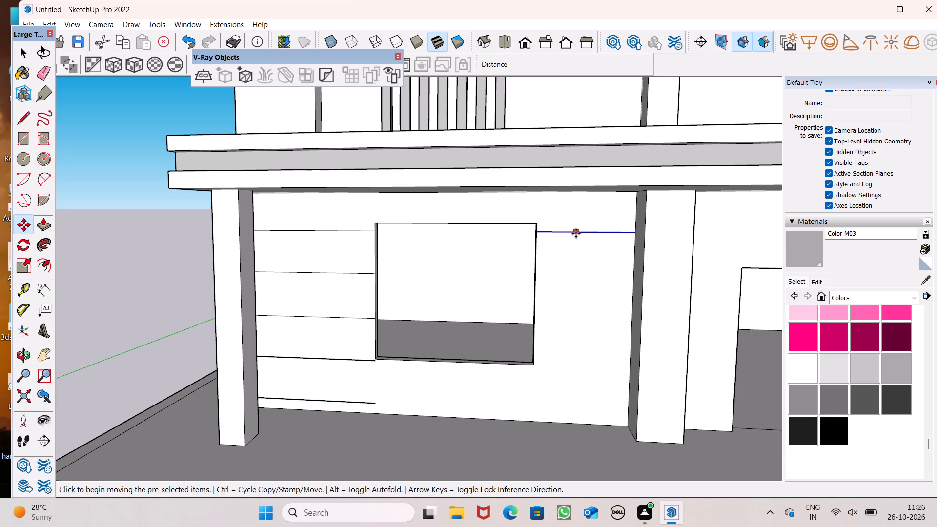
left_click_drag(576, 233, 577, 272)
left_click(577, 272)
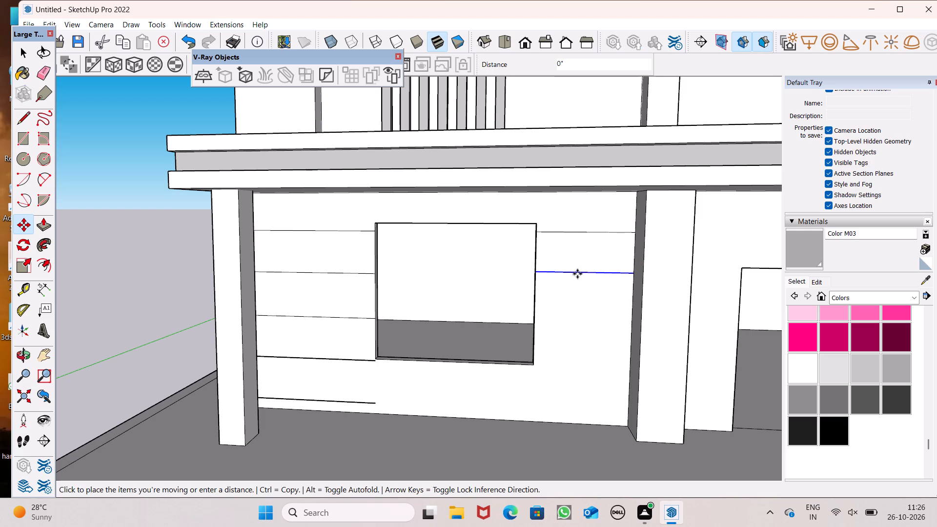
left_click_drag(577, 274, 580, 306)
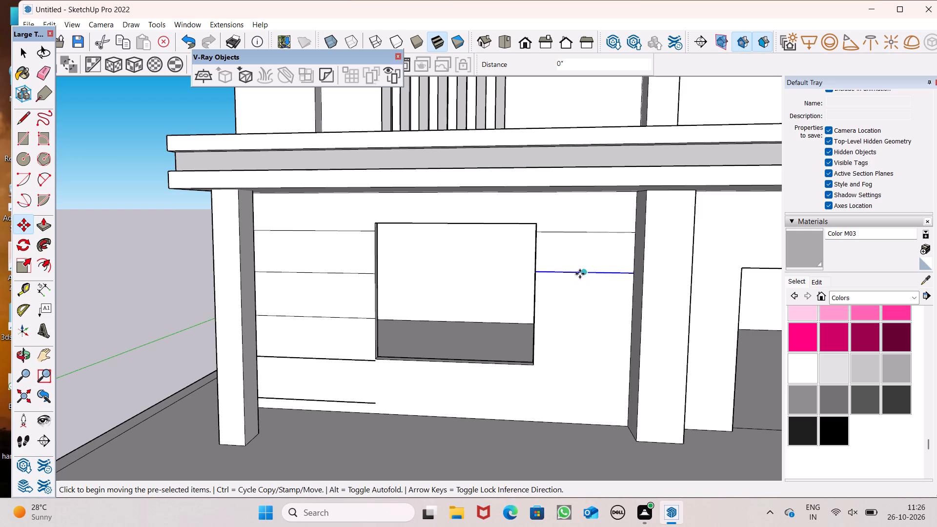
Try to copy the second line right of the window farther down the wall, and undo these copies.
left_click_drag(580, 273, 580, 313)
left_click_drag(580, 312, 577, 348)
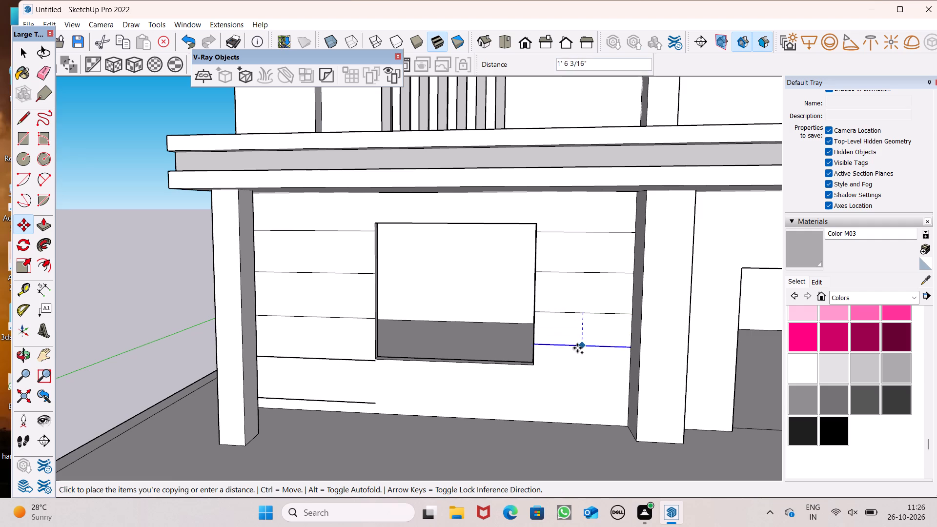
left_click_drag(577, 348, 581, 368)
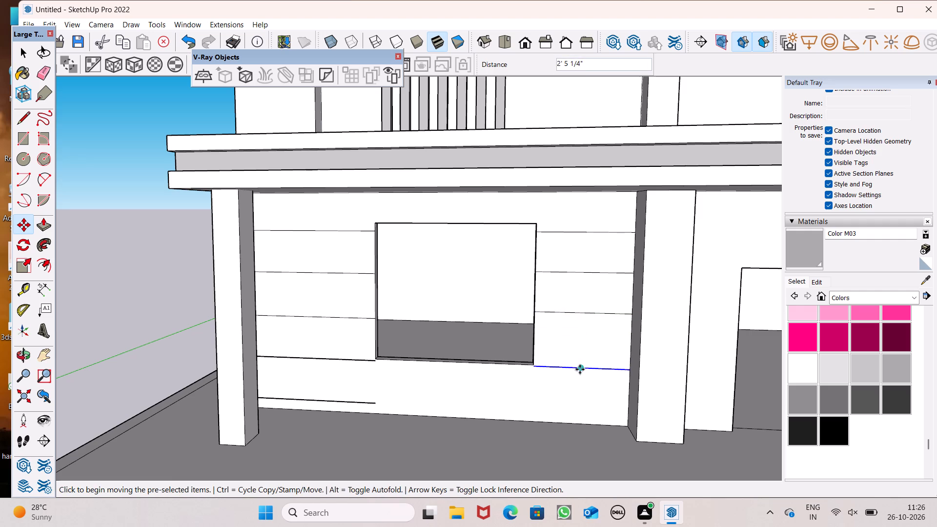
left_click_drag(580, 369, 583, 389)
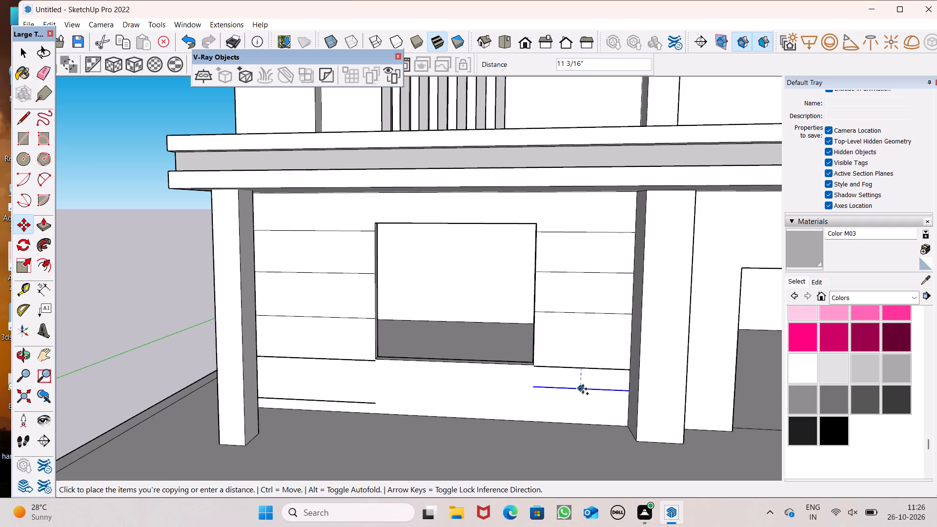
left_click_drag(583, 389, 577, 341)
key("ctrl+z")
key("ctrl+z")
Copy the second line right of the window down the wall three times, about 2' to 2' 3" apart.
key("space")
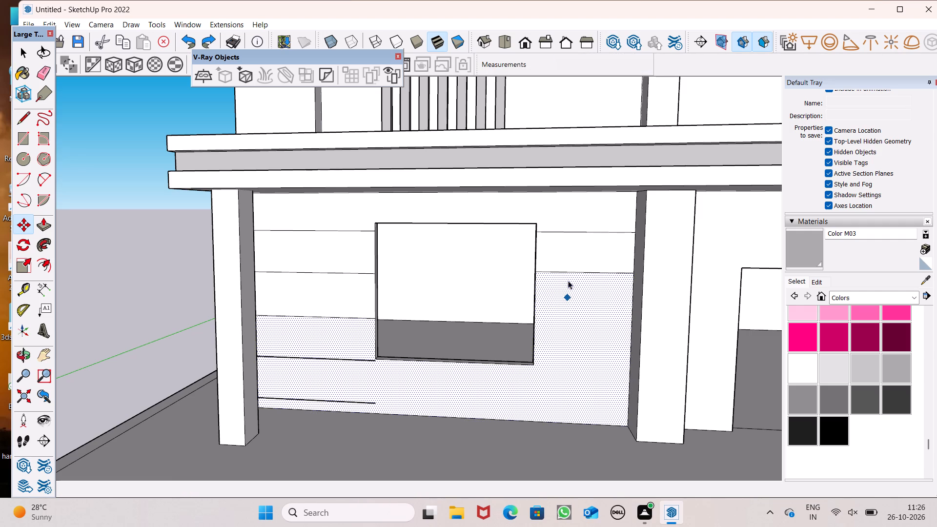
left_click(570, 272)
key("m")
key("Return")
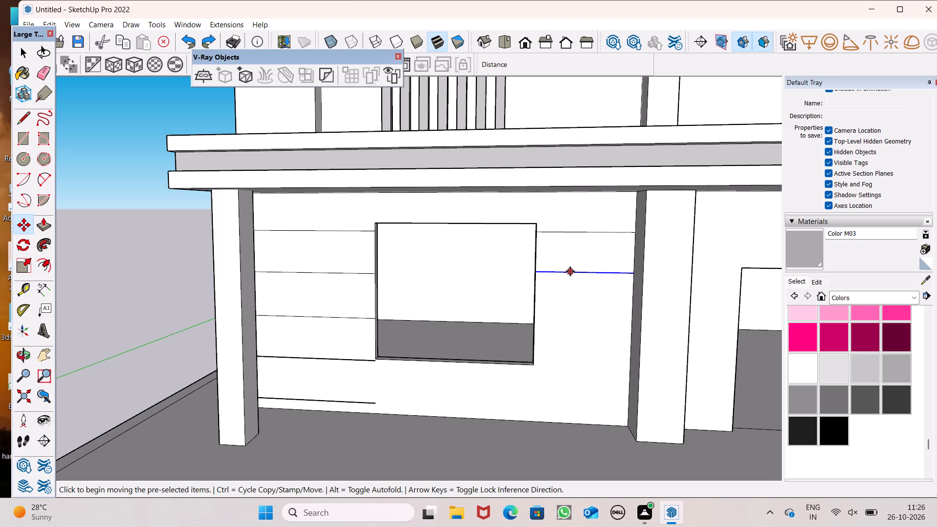
left_click_drag(569, 276, 568, 303)
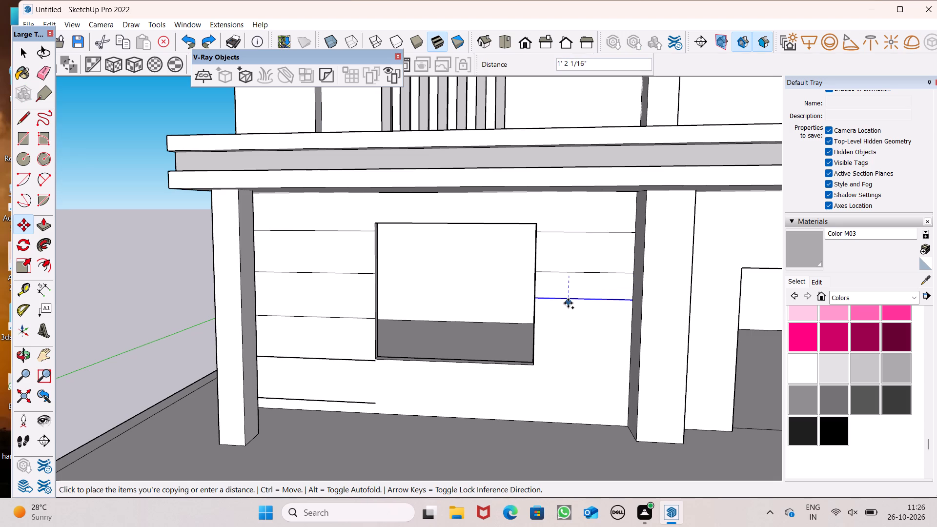
left_click_drag(568, 303, 569, 323)
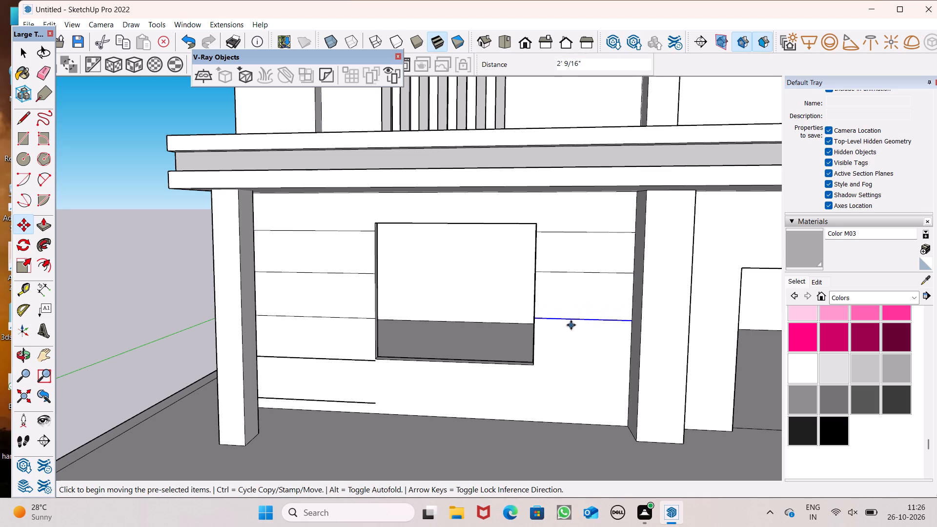
left_click_drag(571, 322, 567, 364)
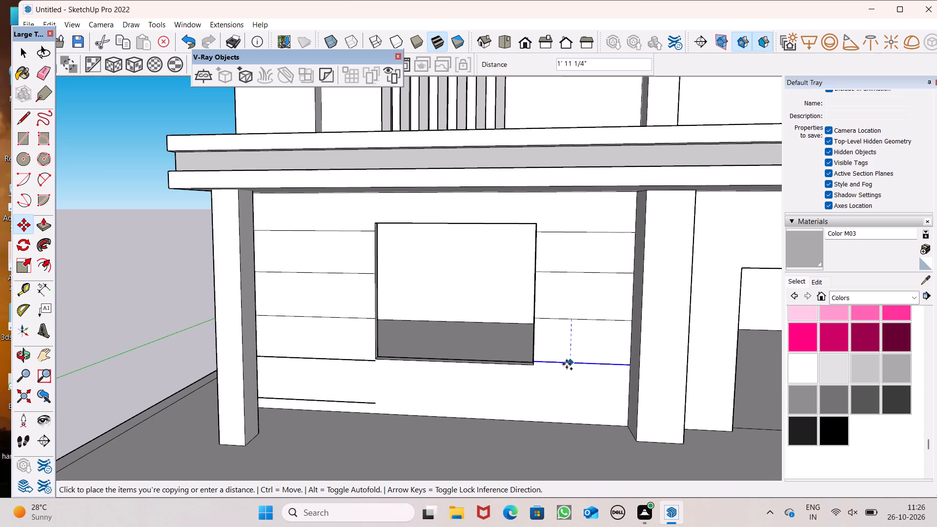
left_click_drag(567, 364, 567, 369)
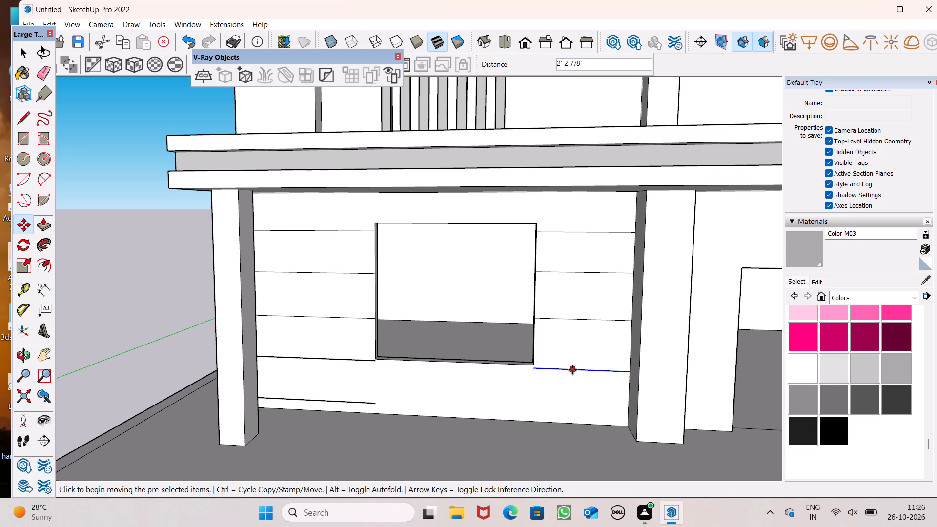
left_click_drag(572, 370, 572, 414)
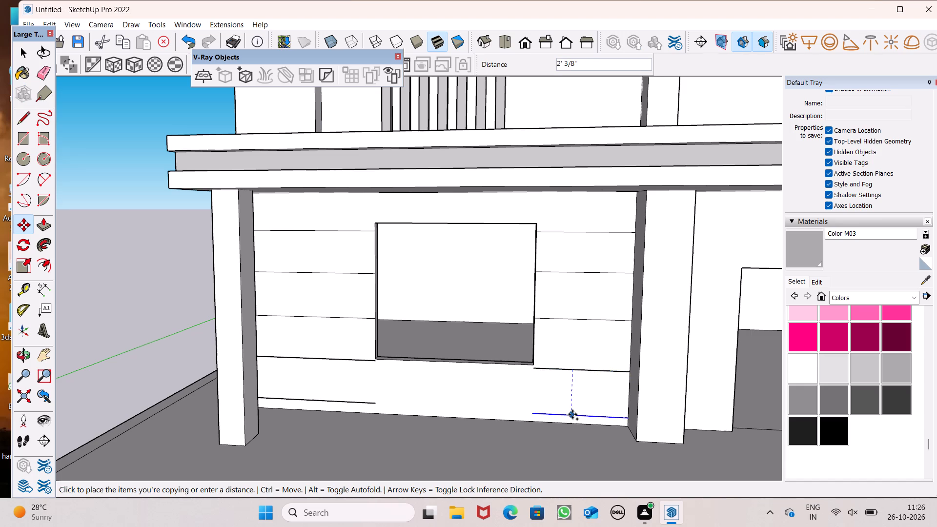
left_click_drag(572, 414, 572, 413)
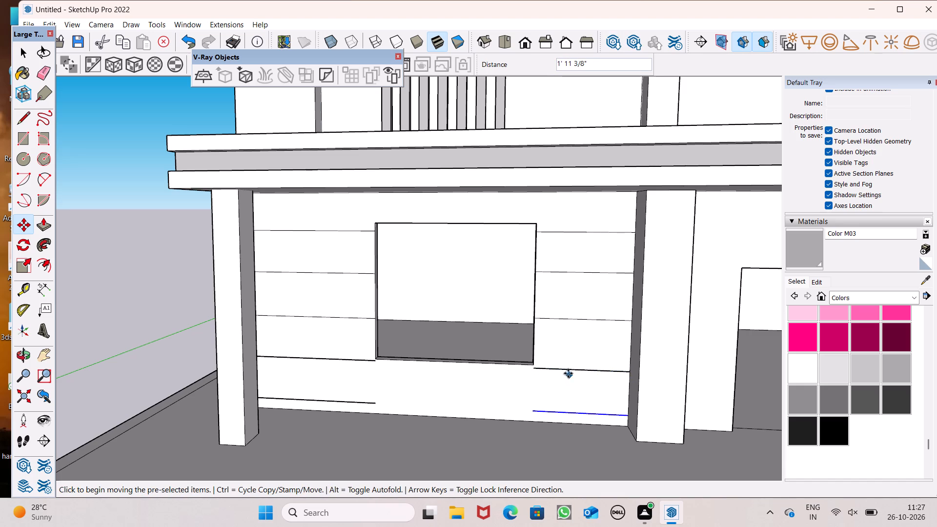
Draw a line about 7' 1" long below the window, joining the inner ends of the two lowest horizontal lines.
left_click(24, 120)
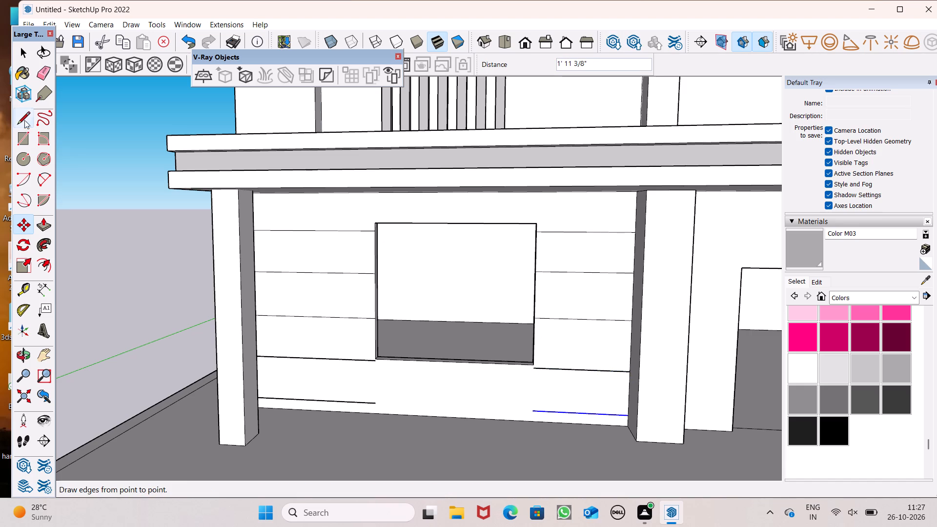
left_click(375, 405)
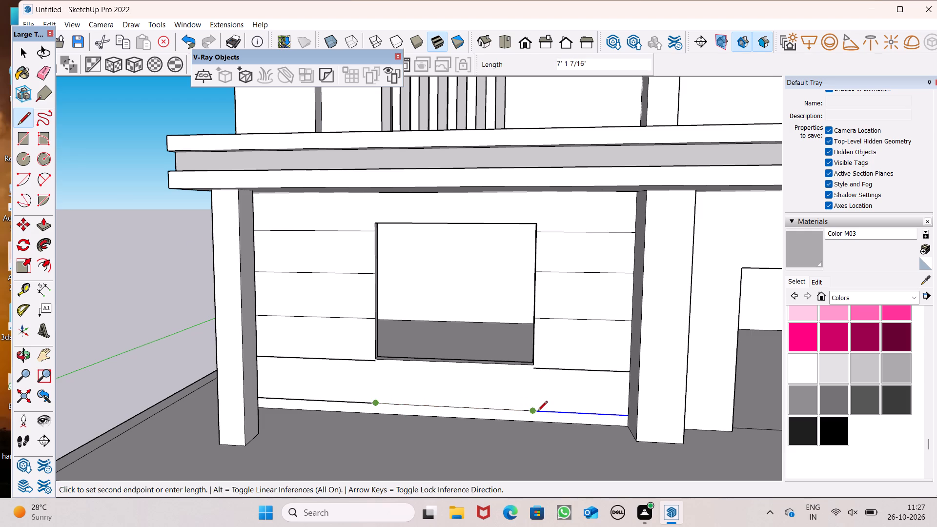
left_click(535, 410)
key("space")
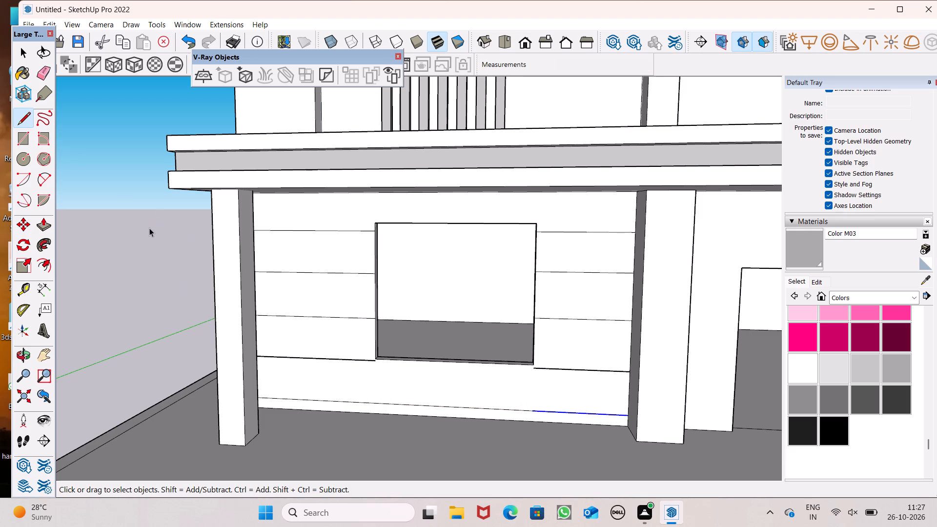
left_click(96, 220)
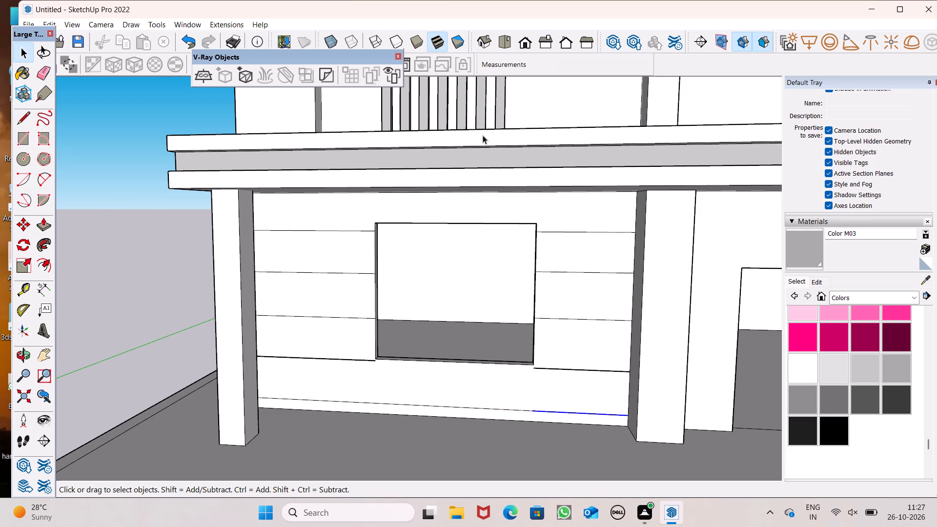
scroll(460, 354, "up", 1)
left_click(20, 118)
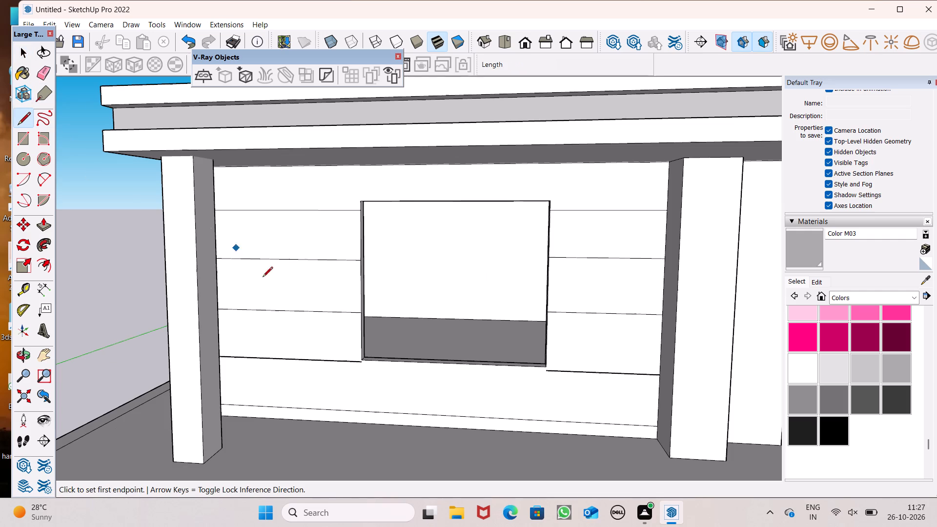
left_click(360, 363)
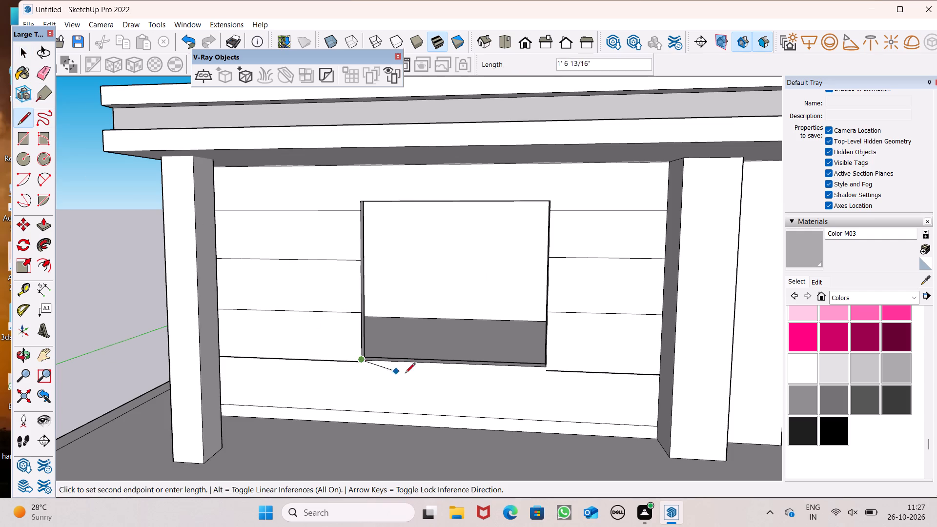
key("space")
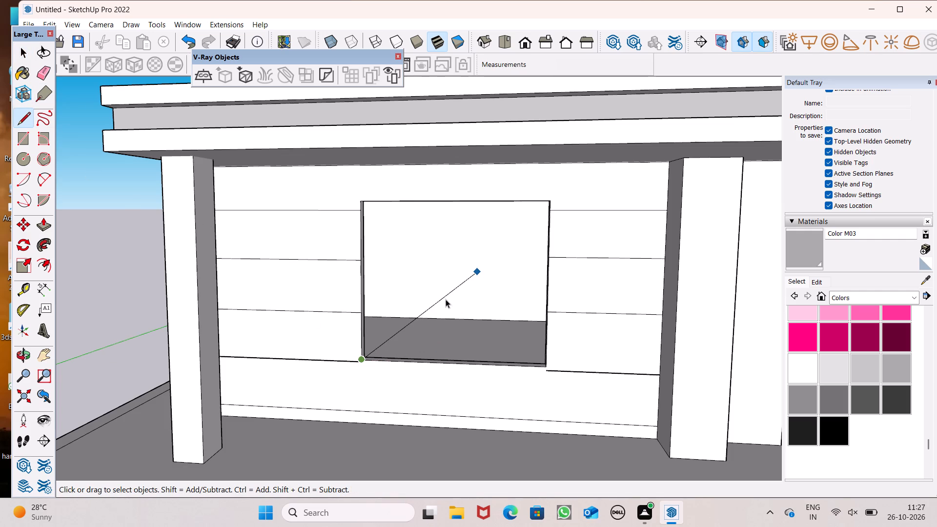
Draw a line about 11' 2" long from the inner end of the lowest line left of the ground-floor window to the column beyond.
scroll(352, 275, "down", 1)
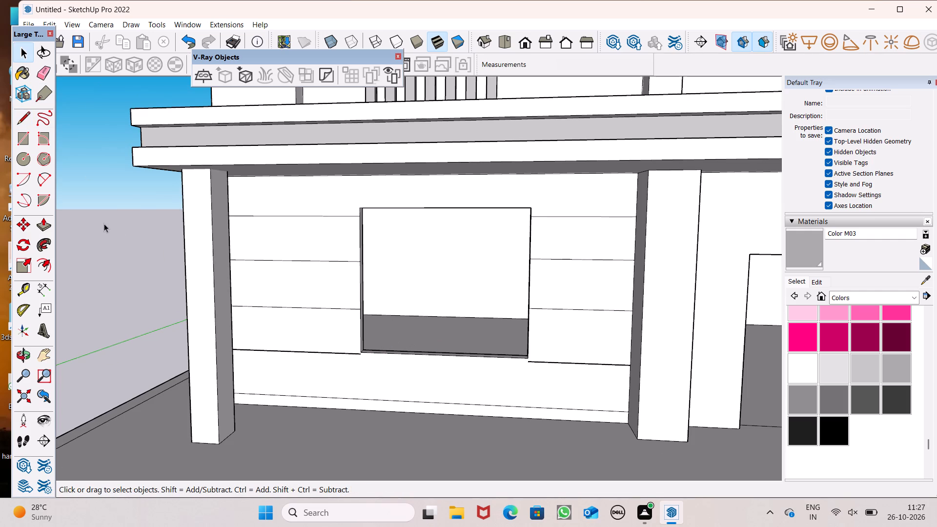
left_click(16, 118)
scroll(423, 385, "up", 6)
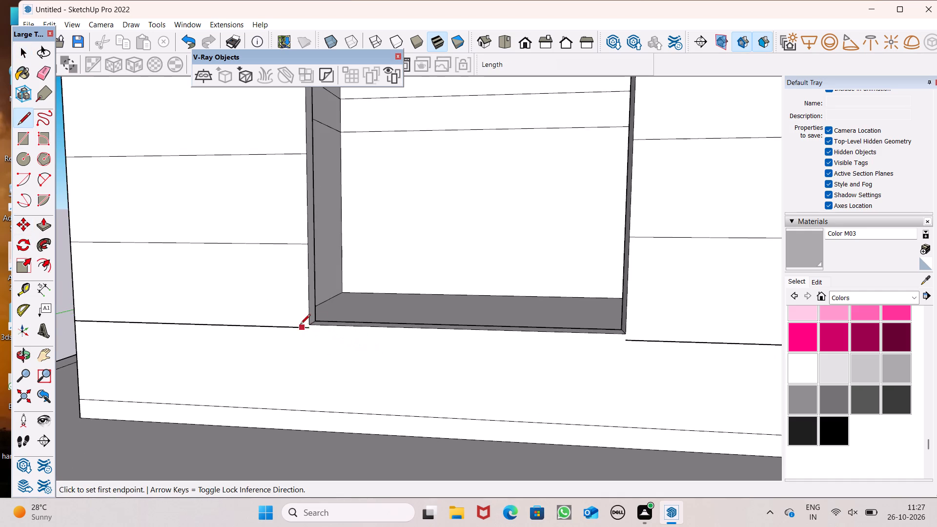
left_click(307, 330)
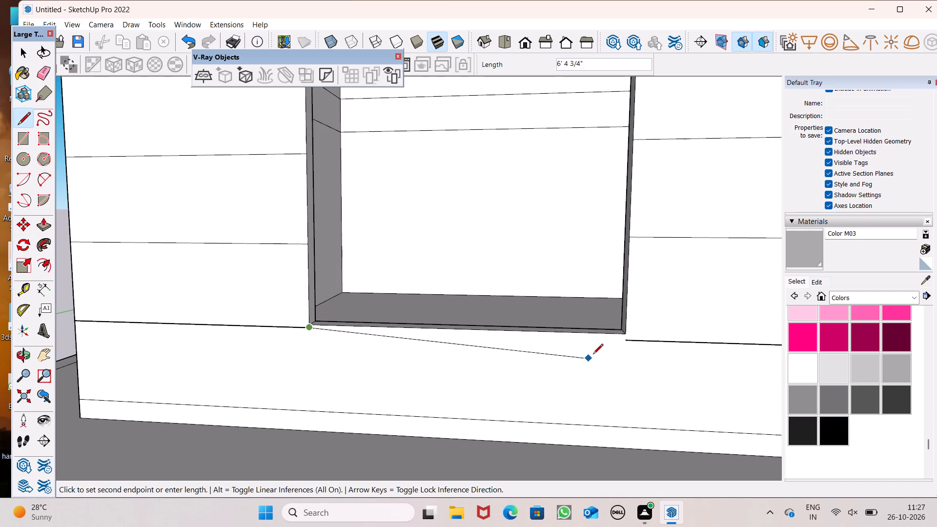
scroll(625, 348, "up", 7)
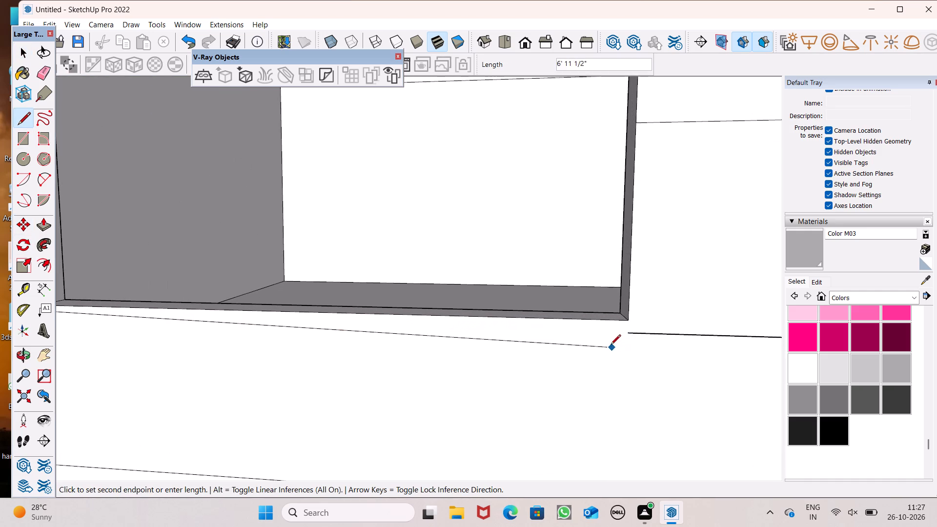
scroll(586, 342, "down", 6)
scroll(539, 348, "down", 6)
scroll(636, 343, "up", 4)
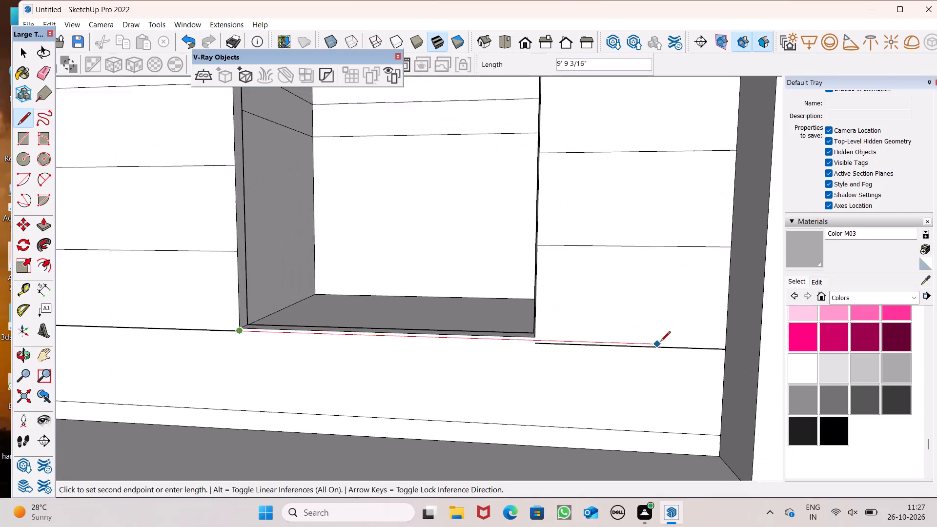
scroll(660, 342, "up", 1)
left_click(733, 343)
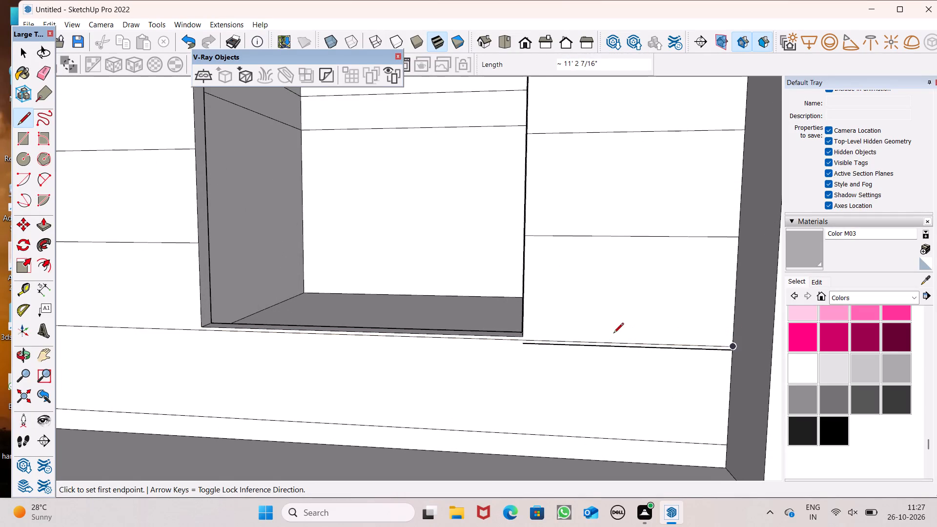
Delete the old lowest horizontal line on the other side of the window, just under the newly drawn line.
key("space")
left_click(599, 344)
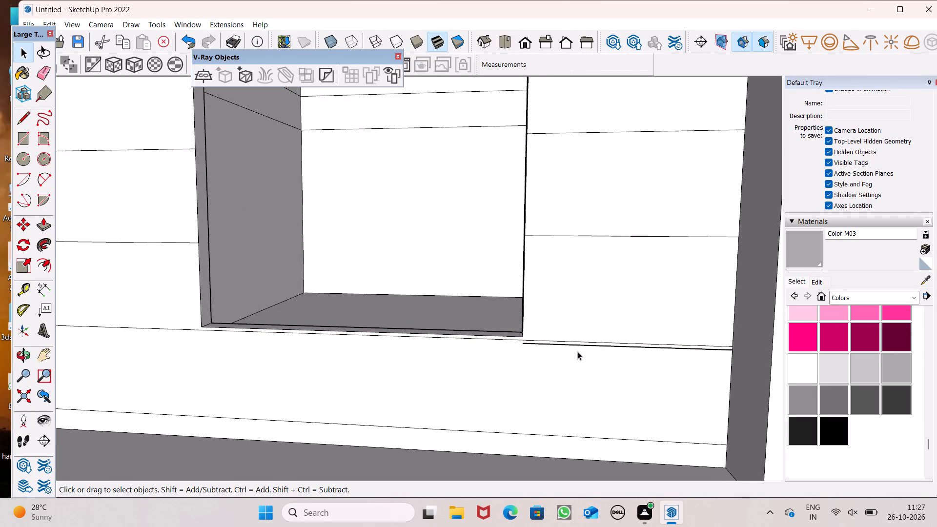
left_click(577, 351)
left_click(579, 345)
key("Delete")
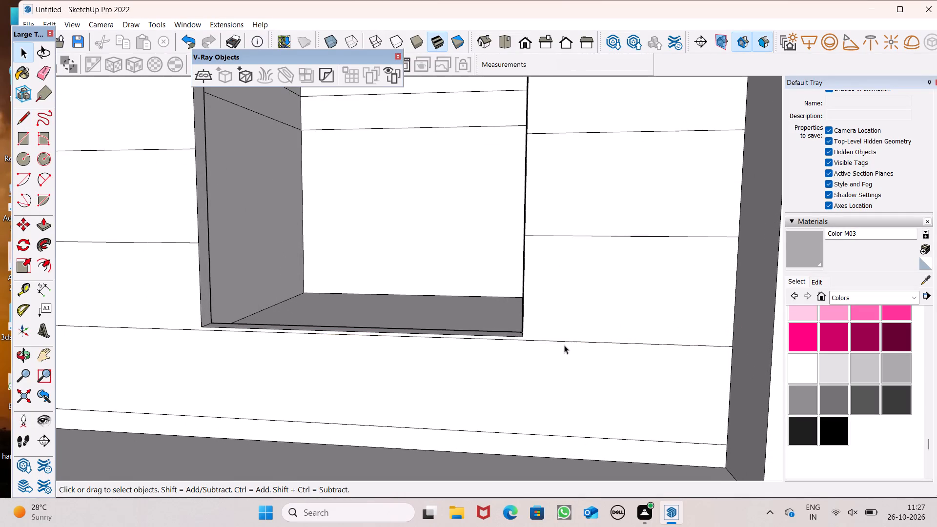
Examine the whole house exterior from the front and from both sides.
scroll(570, 261, "down", 15)
scroll(472, 247, "down", 2)
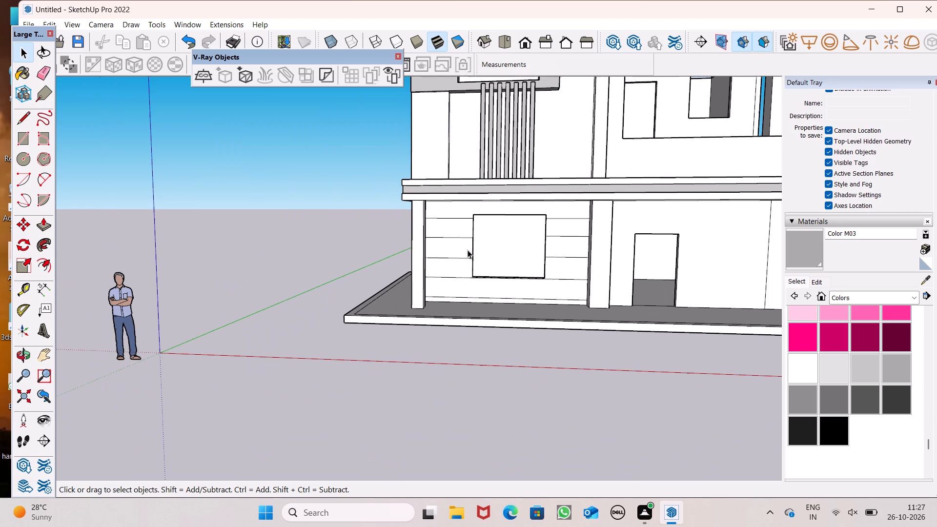
scroll(468, 250, "down", 5)
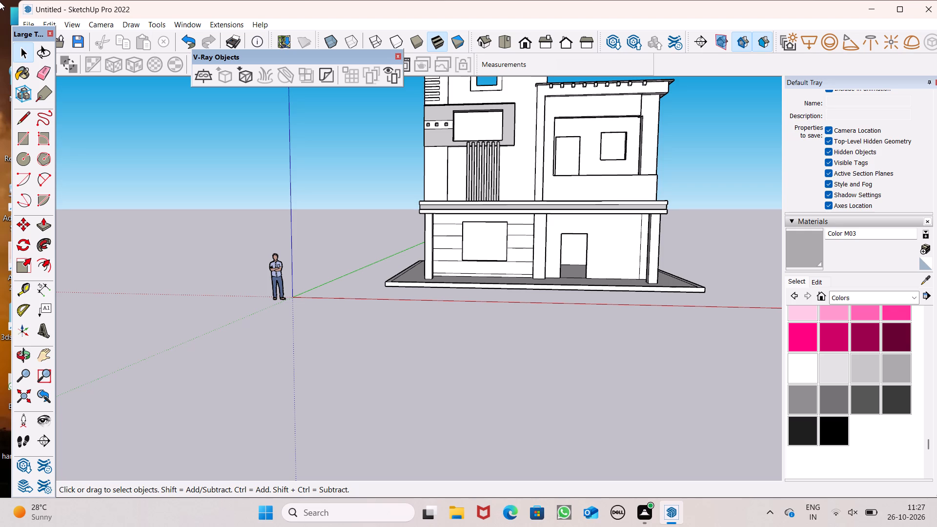
scroll(75, 98, "down", 3)
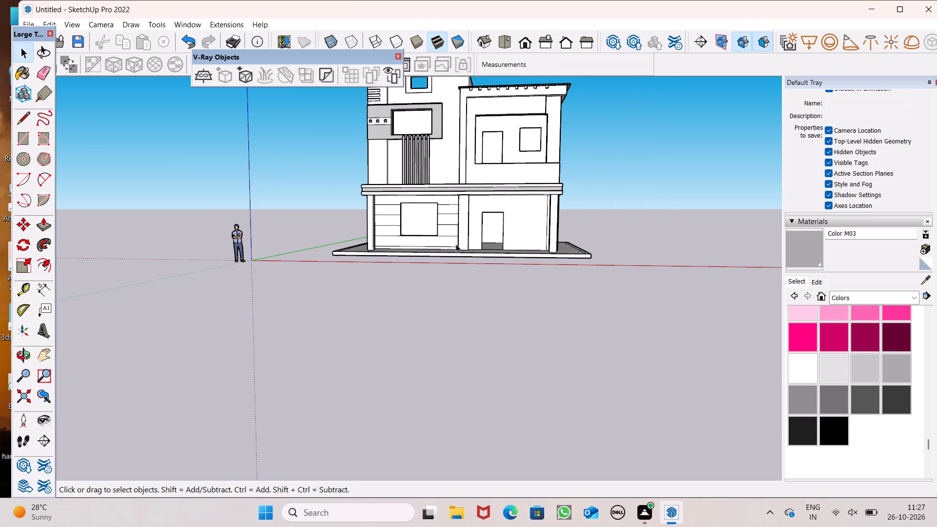
scroll(446, 235, "down", 1)
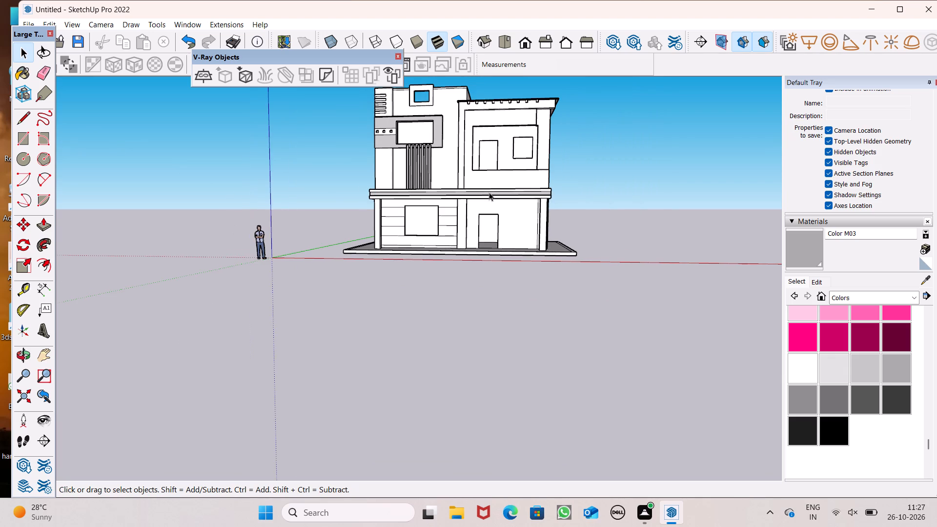
scroll(489, 193, "down", 3)
middle_click_drag(487, 231, 619, 244)
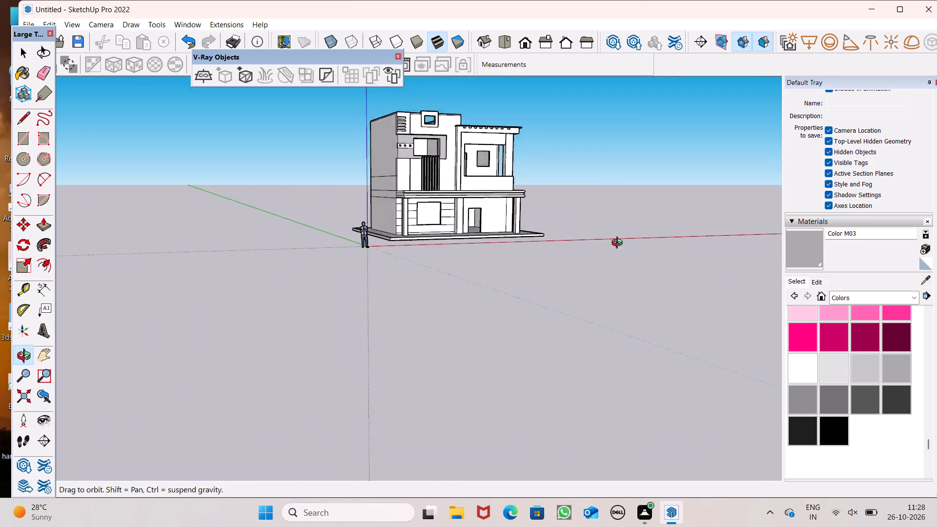
middle_click_drag(619, 244, 660, 251)
scroll(460, 41, "up", 1)
middle_click_drag(439, 66, 247, 223)
scroll(248, 223, "up", 2)
middle_click_drag(468, 255, 0, 254)
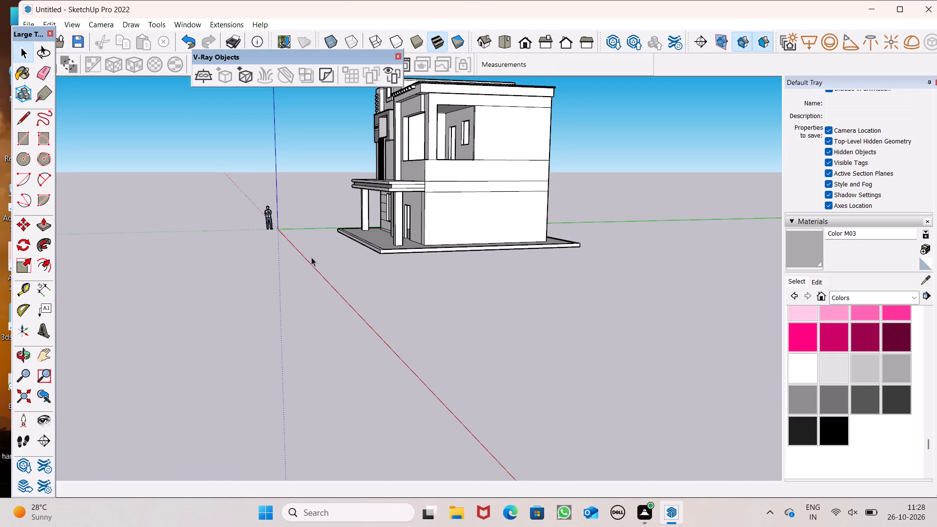
middle_click_drag(343, 267, 347, 270)
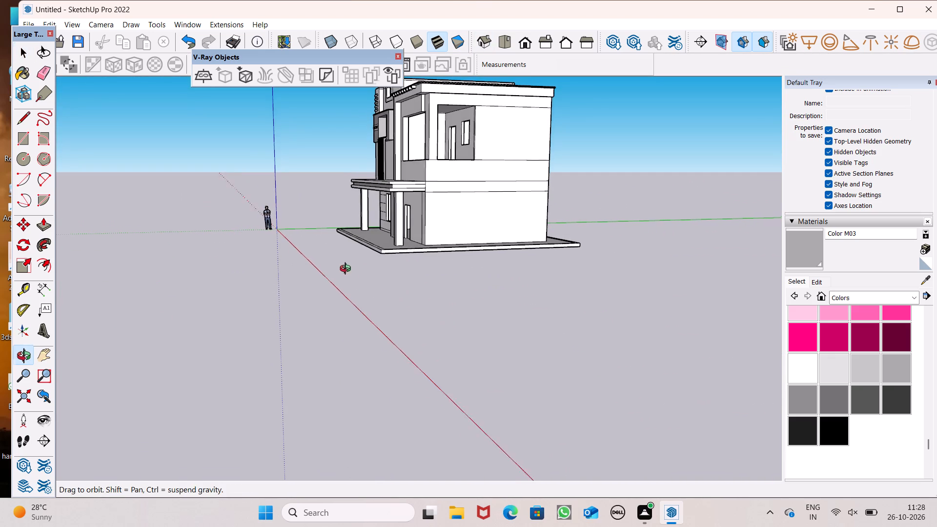
middle_click_drag(347, 270, 571, 365)
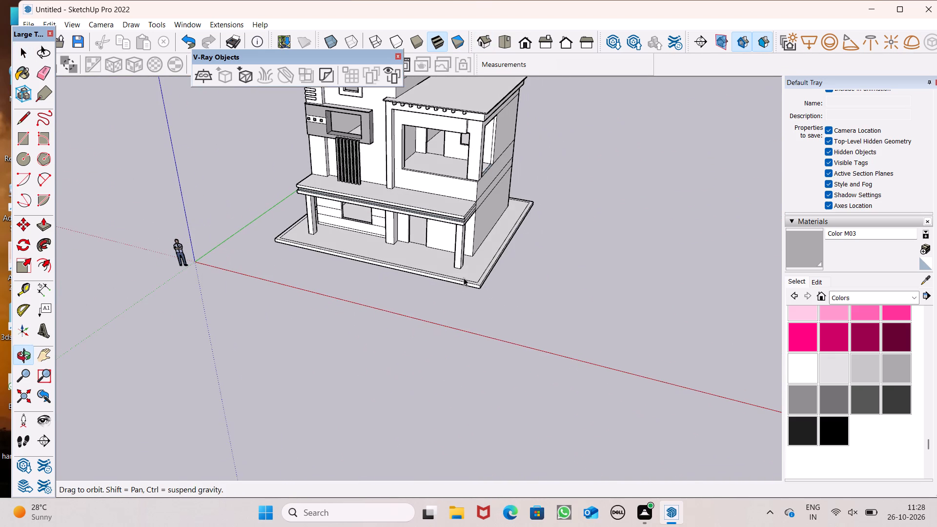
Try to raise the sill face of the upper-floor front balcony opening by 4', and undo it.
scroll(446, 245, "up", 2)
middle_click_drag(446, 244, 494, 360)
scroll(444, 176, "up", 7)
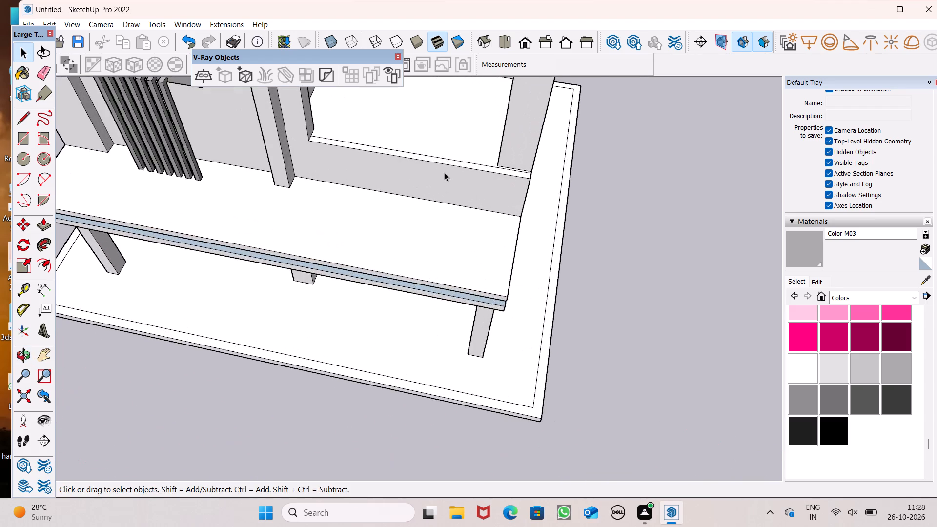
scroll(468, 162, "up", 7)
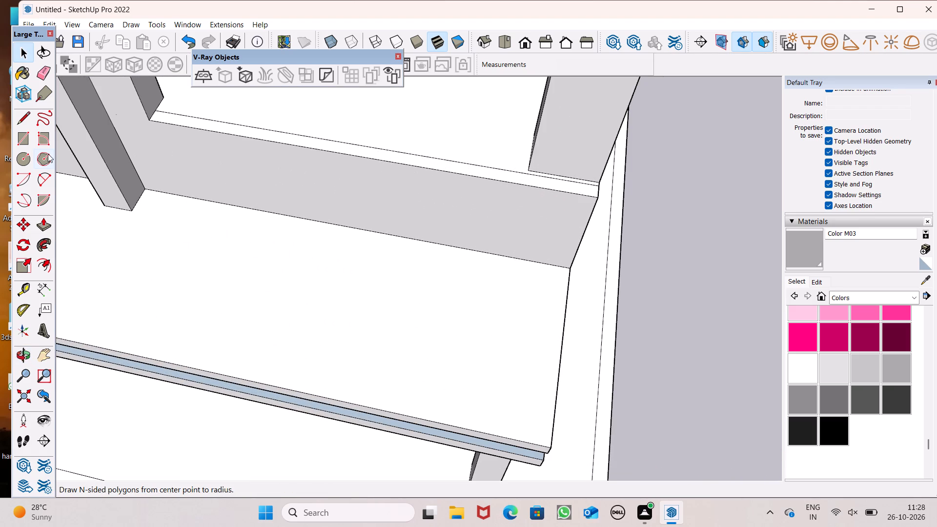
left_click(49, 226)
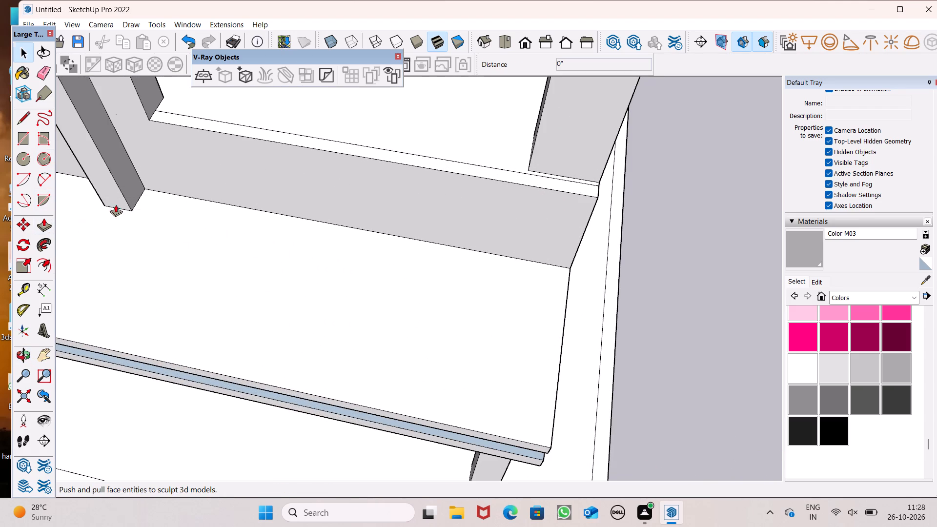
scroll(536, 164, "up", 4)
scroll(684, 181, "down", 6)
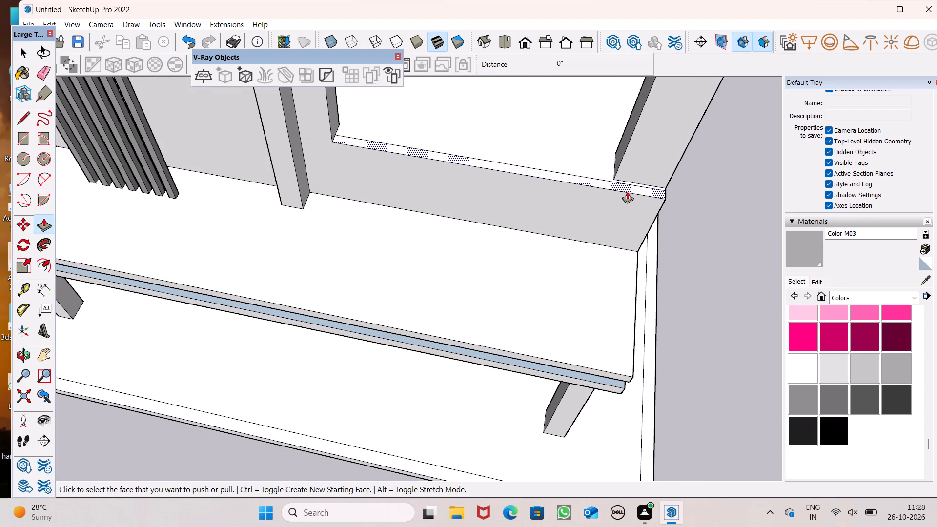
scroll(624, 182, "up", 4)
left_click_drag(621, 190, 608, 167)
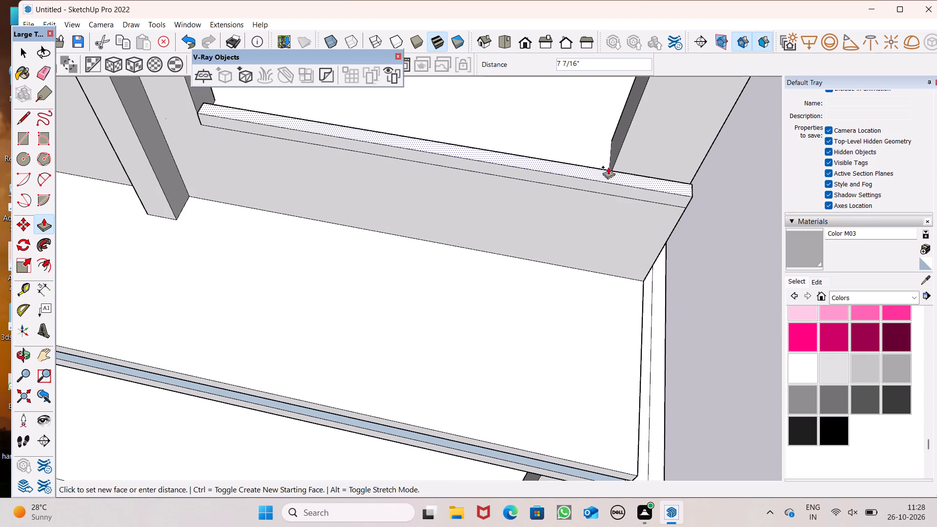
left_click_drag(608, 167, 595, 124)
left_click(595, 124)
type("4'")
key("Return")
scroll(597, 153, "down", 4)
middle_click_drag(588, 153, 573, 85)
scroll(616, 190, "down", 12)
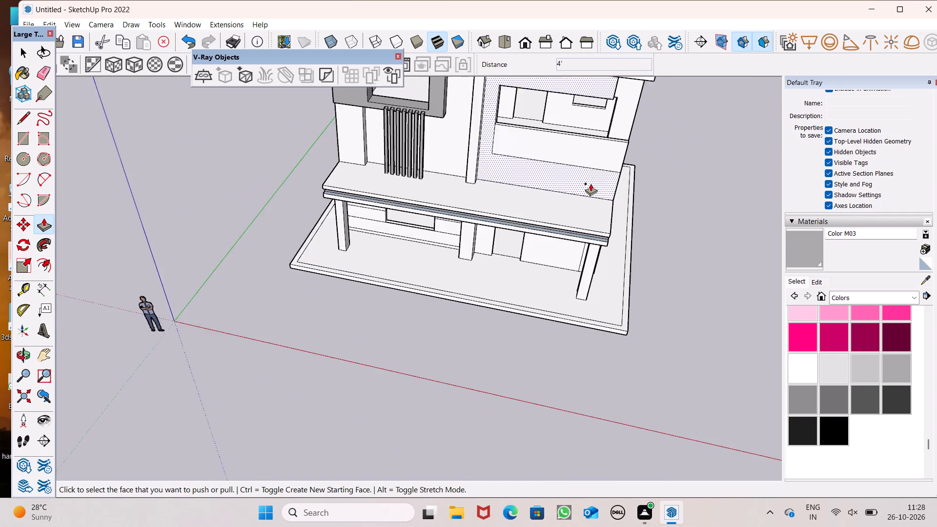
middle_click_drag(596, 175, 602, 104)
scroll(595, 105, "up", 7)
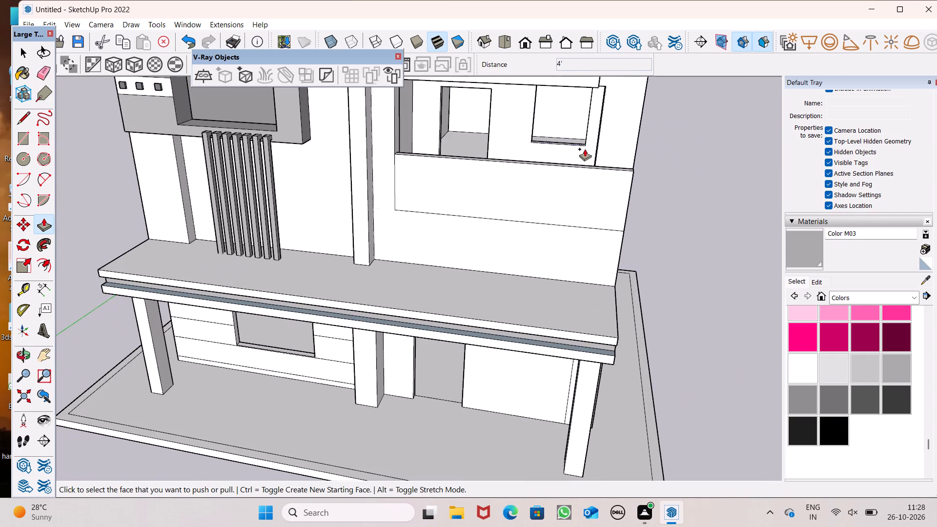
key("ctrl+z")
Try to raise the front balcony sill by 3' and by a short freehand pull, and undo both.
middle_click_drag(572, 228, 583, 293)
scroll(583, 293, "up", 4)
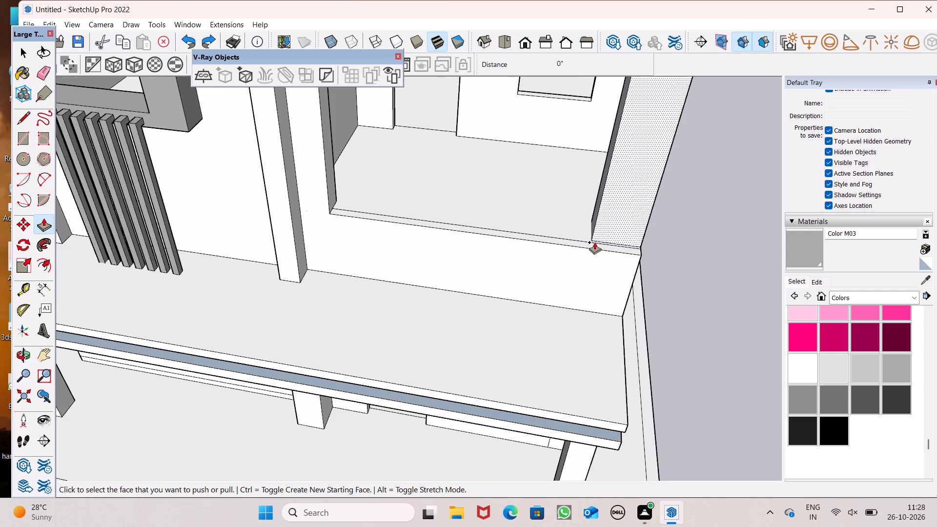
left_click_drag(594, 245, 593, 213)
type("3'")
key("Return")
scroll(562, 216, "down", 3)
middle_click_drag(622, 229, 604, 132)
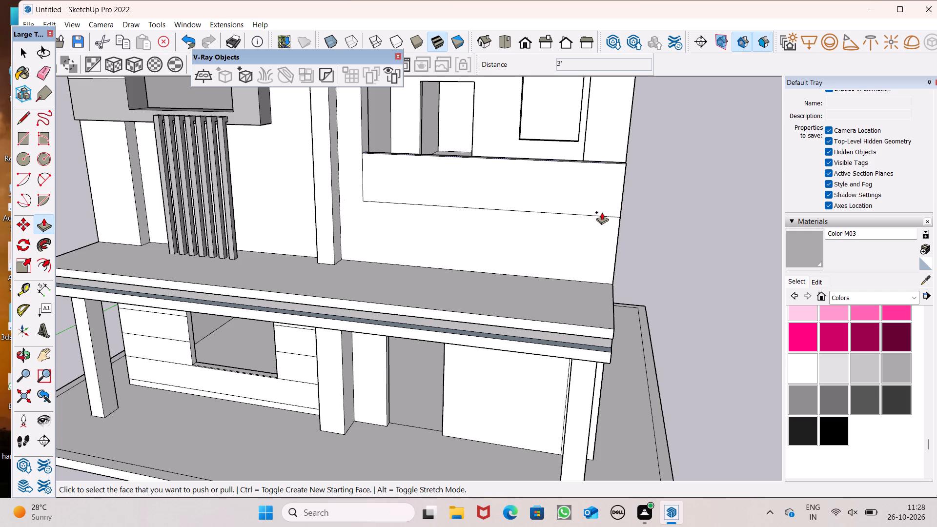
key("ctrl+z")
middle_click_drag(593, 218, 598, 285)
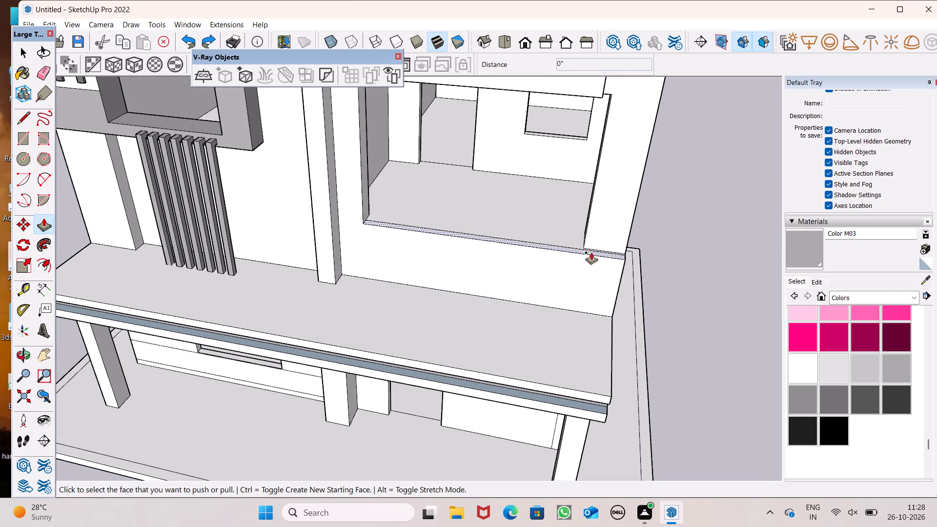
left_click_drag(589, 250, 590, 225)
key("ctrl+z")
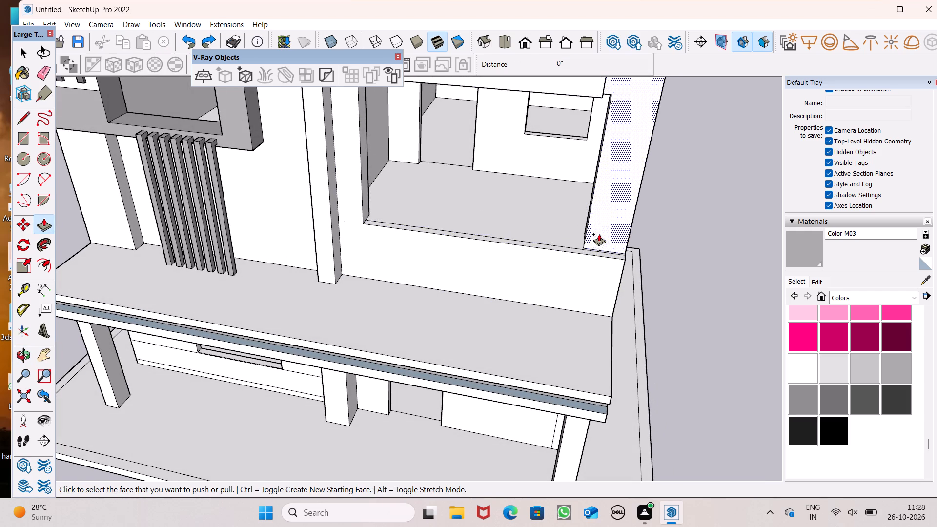
Push/Pull the front balcony sill face up 4' as a parapet wall.
middle_click_drag(605, 236, 591, 268, "ctrl")
scroll(589, 263, "up", 4, "ctrl")
left_click_drag(585, 273, 581, 221)
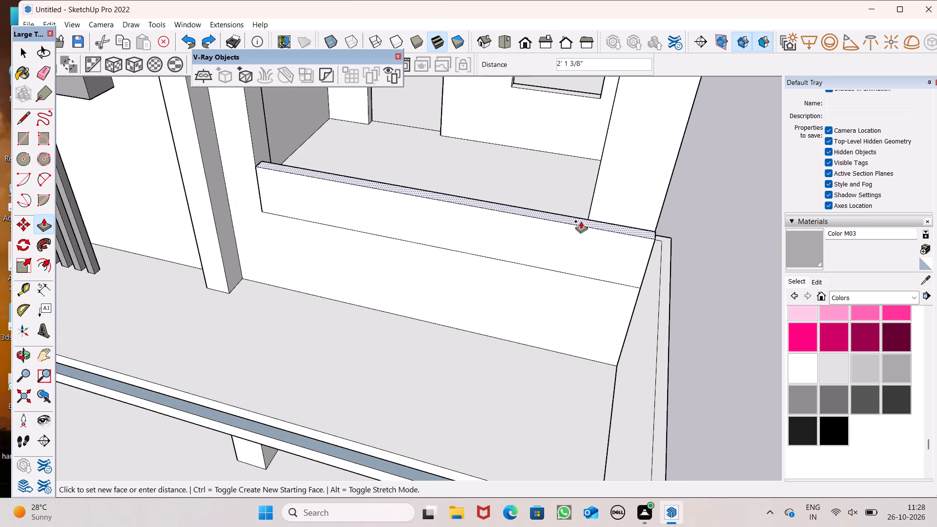
left_click_drag(581, 221, 581, 221)
type("4'")
key("Return")
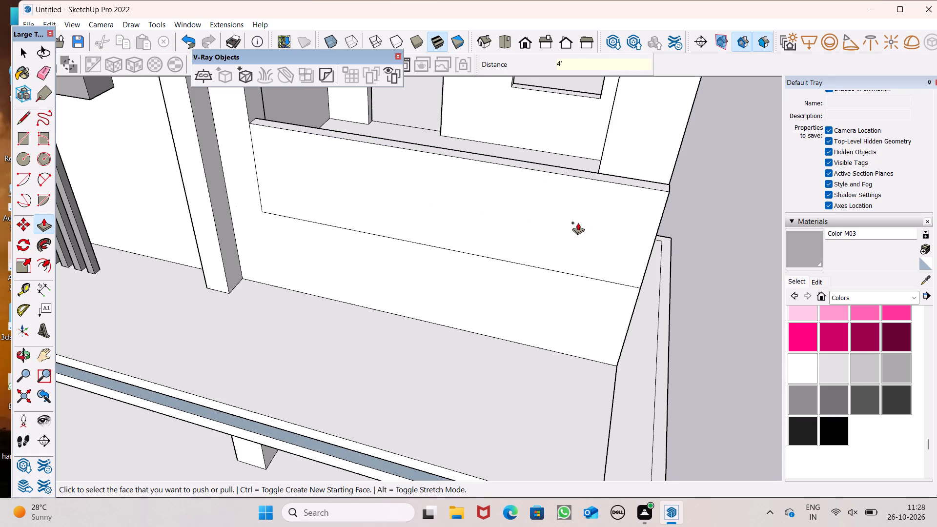
Push/Pull the sill face of the balcony's side opening up to the top of the front parapet.
scroll(551, 217, "down", 6)
scroll(594, 249, "up", 1)
middle_click_drag(528, 248, 457, 248)
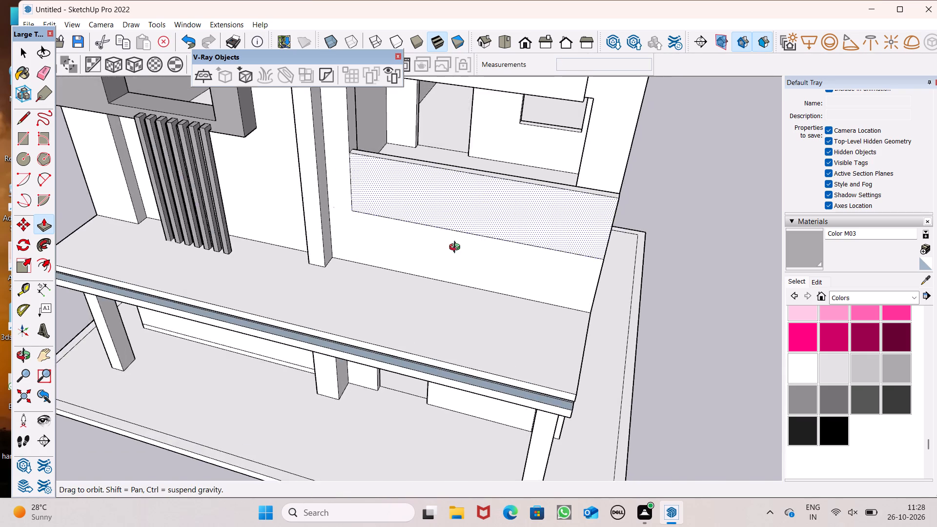
middle_click_drag(457, 248, 324, 257)
middle_click_drag(492, 292, 343, 310)
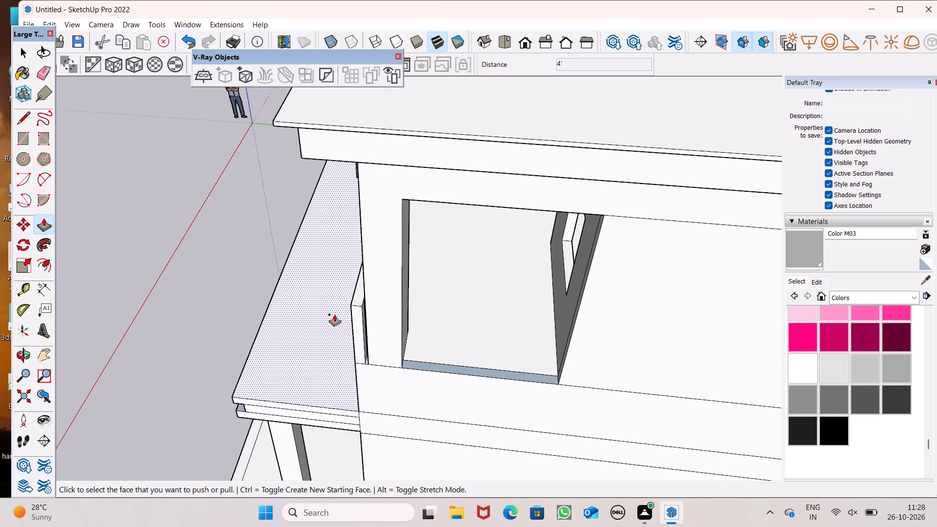
scroll(401, 339, "up", 2)
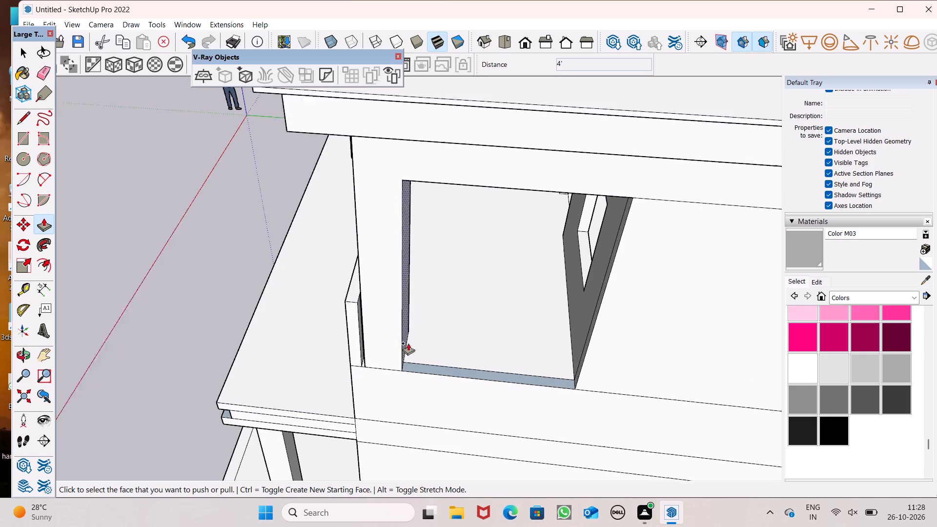
scroll(408, 343, "up", 2)
left_click_drag(419, 376, 403, 366)
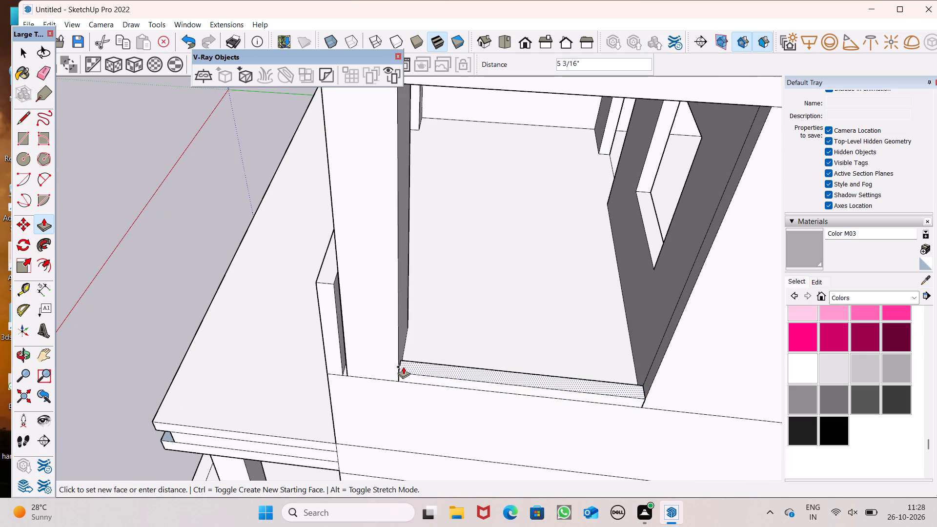
left_click_drag(403, 366, 330, 282)
scroll(326, 289, "down", 3)
middle_click_drag(322, 308, 584, 253)
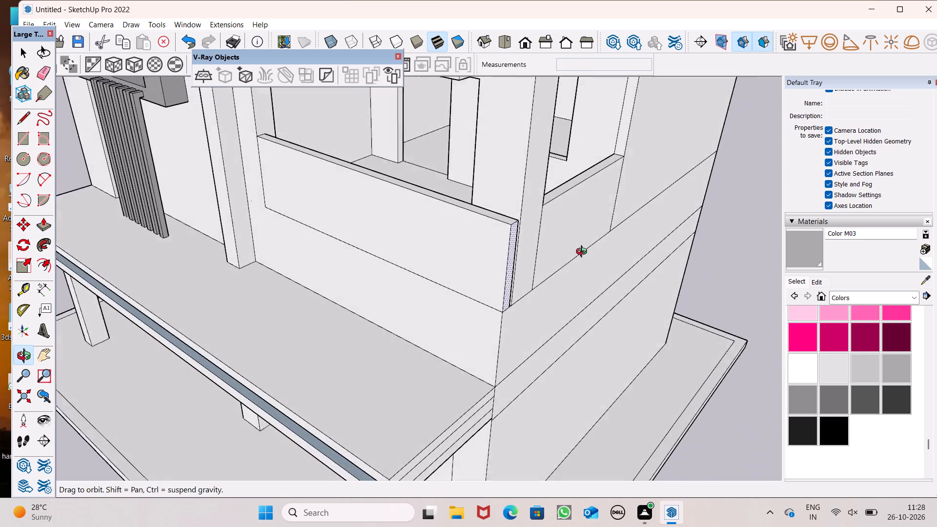
middle_click_drag(584, 253, 585, 253)
middle_click_drag(501, 274, 588, 286)
scroll(588, 286, "up", 1)
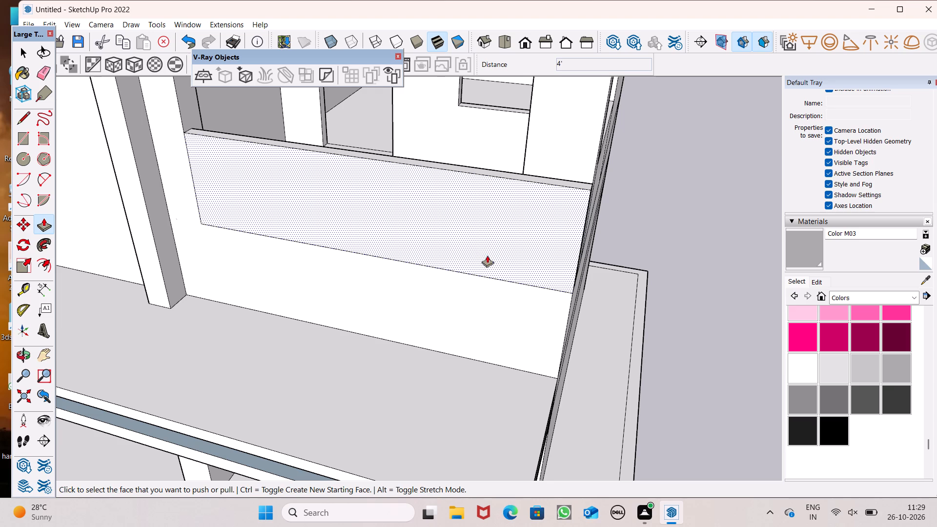
Push/Pull the outer face of the front balcony parapet inward about 2 3/16", leaving a thin ledge along its base and column side.
middle_click_drag(518, 261, 497, 293)
scroll(539, 304, "up", 4)
middle_click_drag(549, 304, 434, 327)
scroll(434, 327, "up", 1)
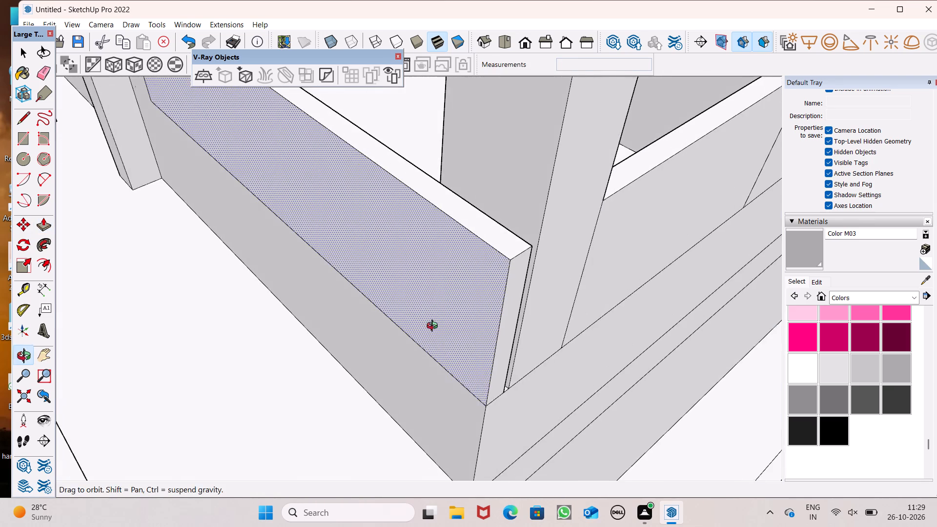
middle_click_drag(434, 327, 434, 326)
scroll(458, 336, "up", 2)
left_click_drag(460, 375, 462, 373)
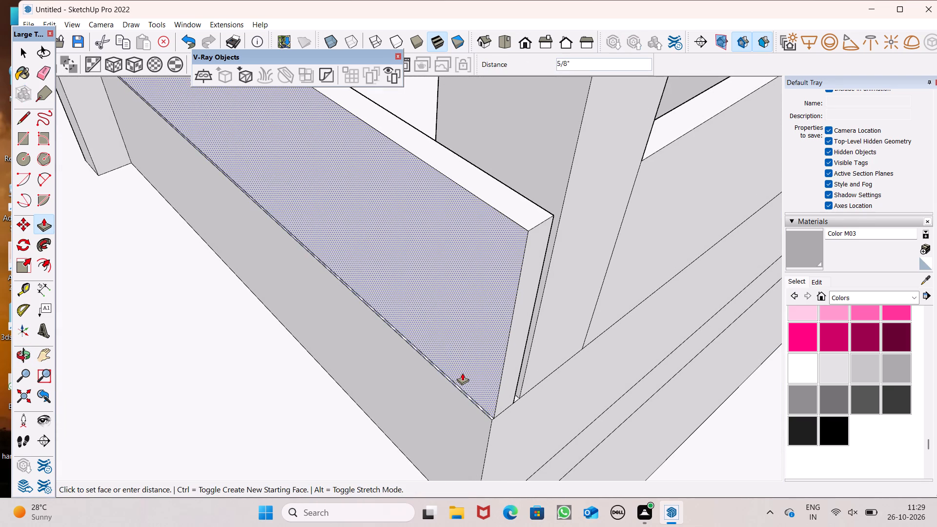
left_click_drag(462, 373, 469, 371)
Push/Pull the narrow face in the gap behind the front parapet's outer corner end by about 1 13/16".
scroll(460, 329, "down", 3)
middle_click_drag(471, 342, 462, 353)
scroll(462, 353, "up", 1)
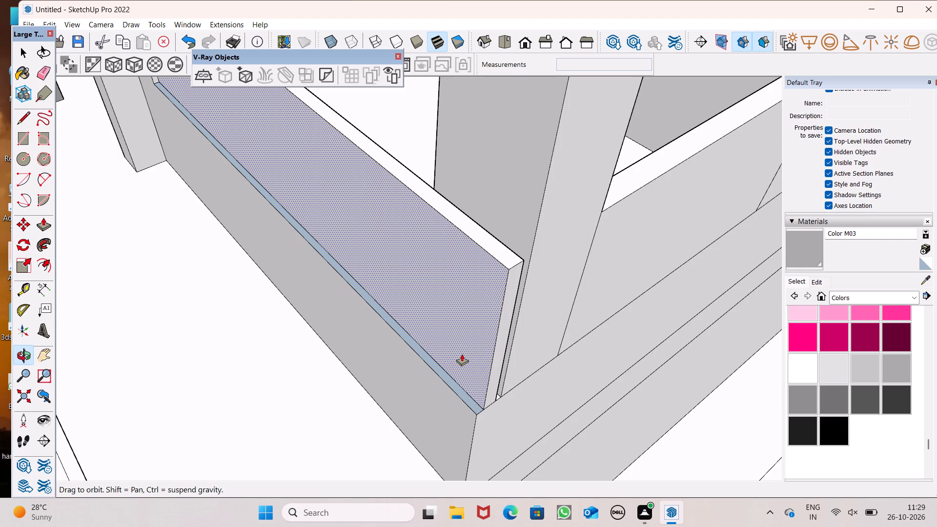
scroll(474, 340, "up", 1)
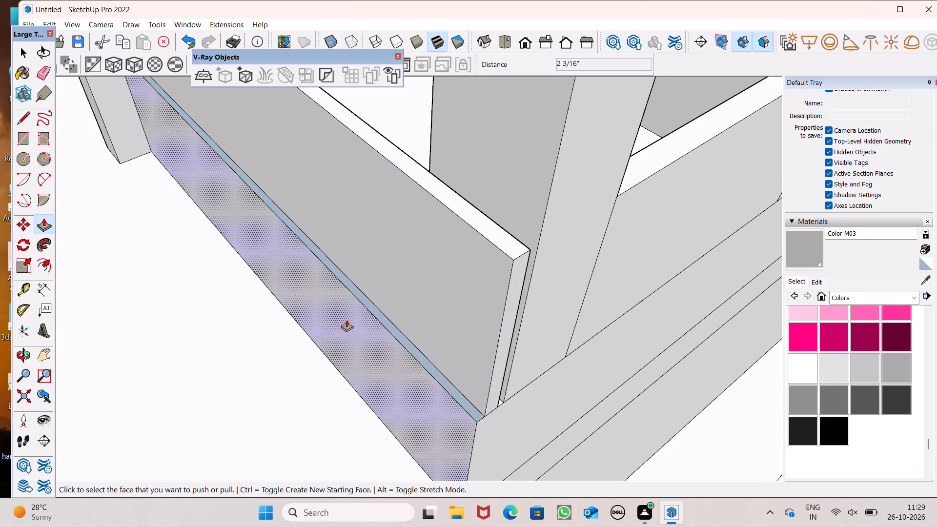
scroll(427, 291, "down", 2)
middle_click_drag(505, 343, 356, 326)
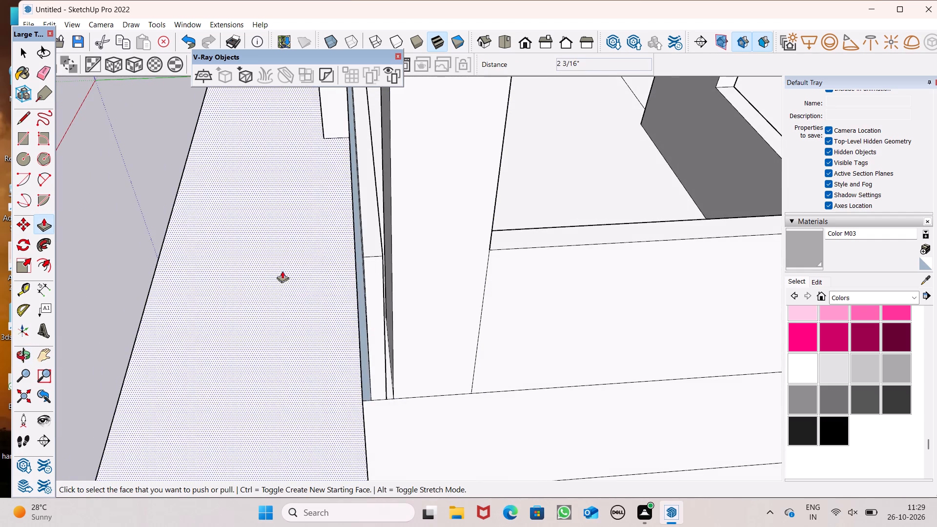
left_click(42, 228)
scroll(314, 316, "up", 4)
scroll(385, 337, "down", 1)
scroll(423, 345, "up", 1)
middle_click_drag(449, 355, 356, 354)
scroll(380, 367, "up", 4)
middle_click_drag(409, 375, 418, 371)
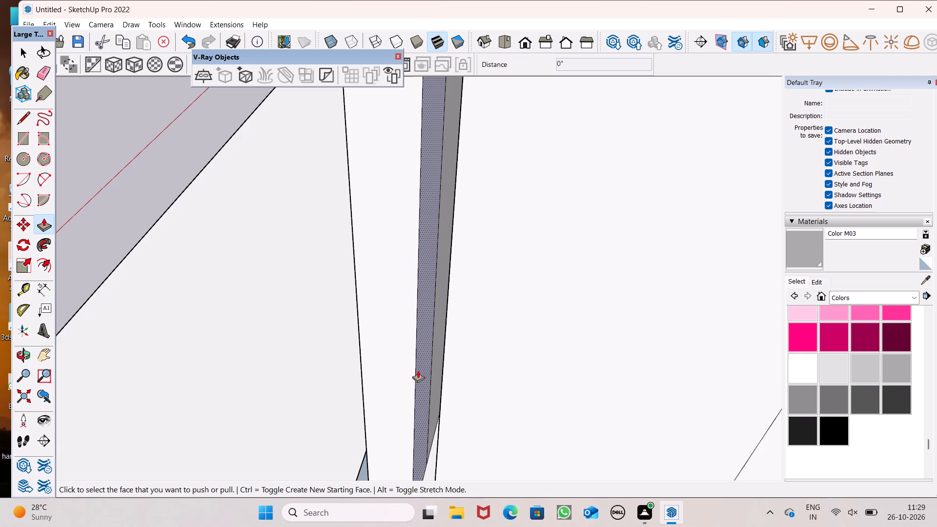
left_click_drag(424, 371, 450, 381)
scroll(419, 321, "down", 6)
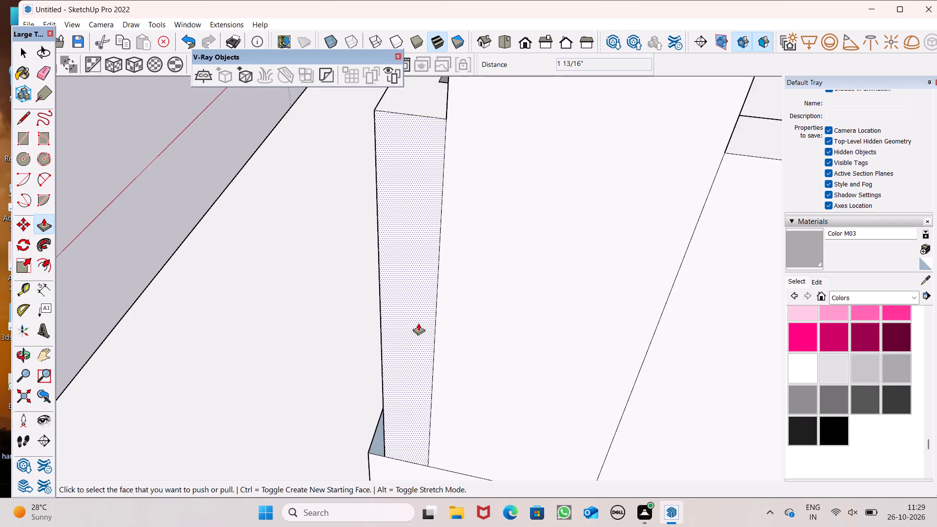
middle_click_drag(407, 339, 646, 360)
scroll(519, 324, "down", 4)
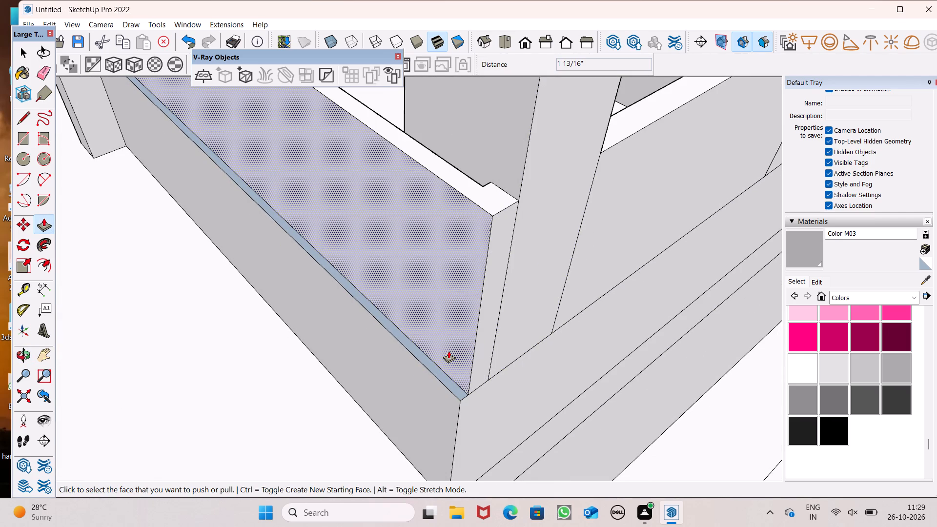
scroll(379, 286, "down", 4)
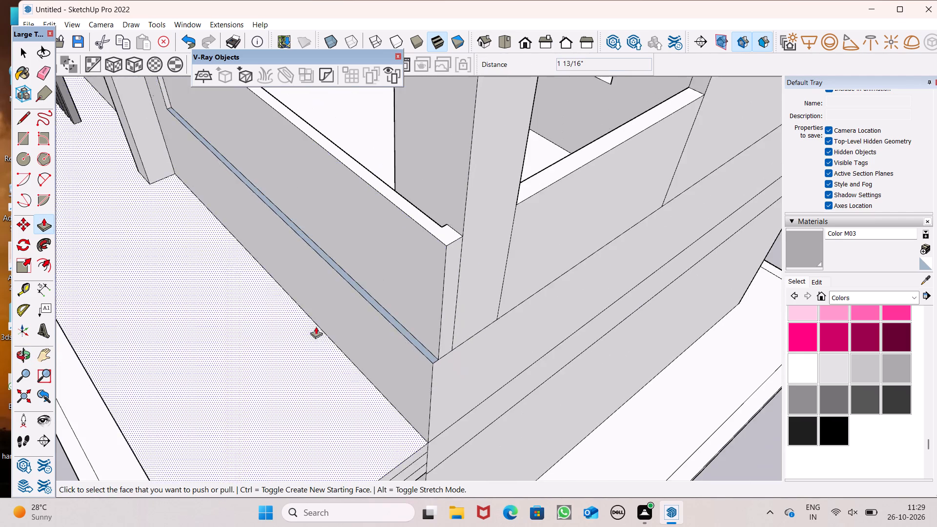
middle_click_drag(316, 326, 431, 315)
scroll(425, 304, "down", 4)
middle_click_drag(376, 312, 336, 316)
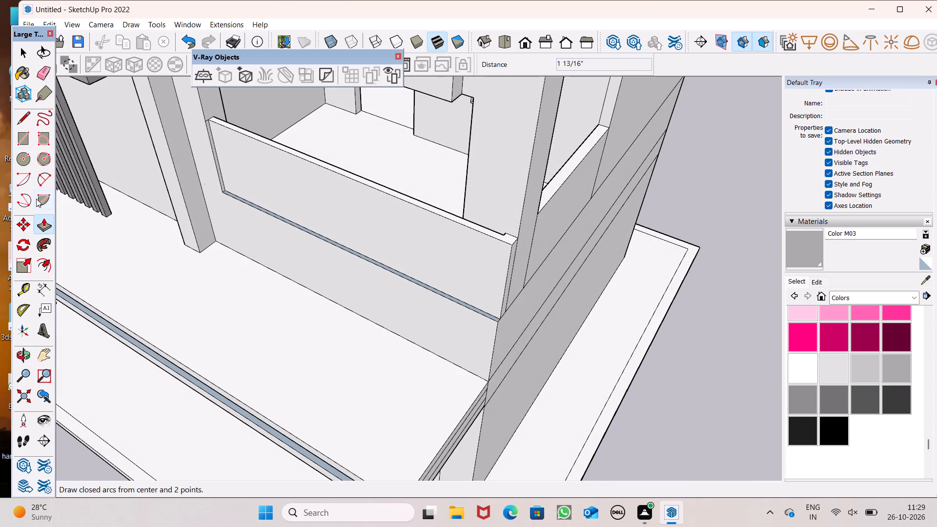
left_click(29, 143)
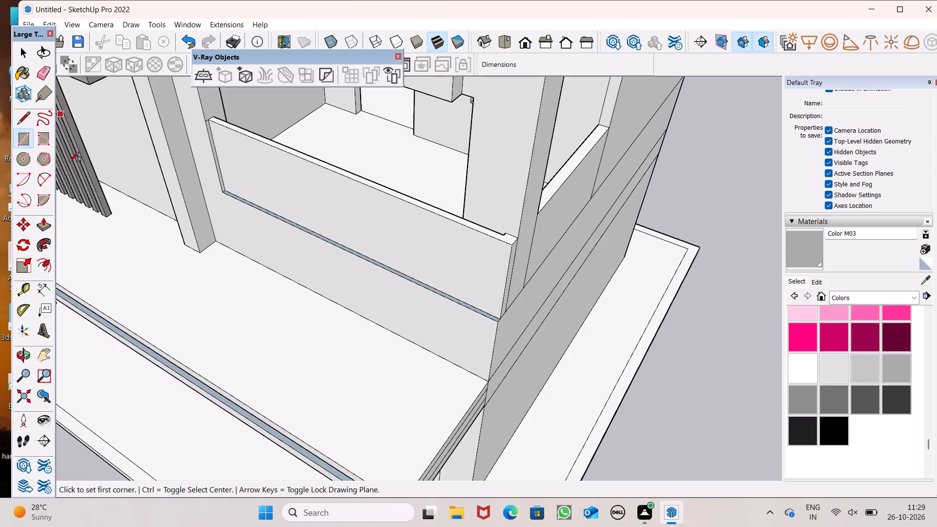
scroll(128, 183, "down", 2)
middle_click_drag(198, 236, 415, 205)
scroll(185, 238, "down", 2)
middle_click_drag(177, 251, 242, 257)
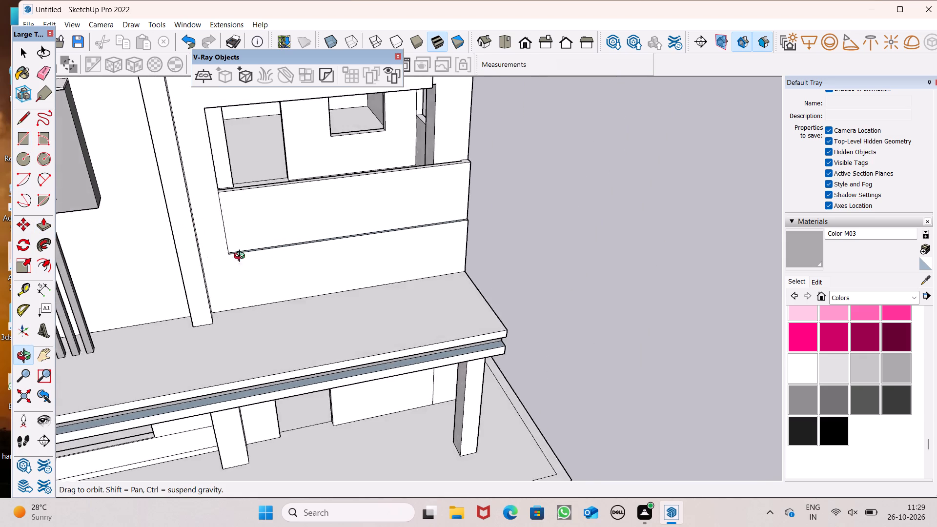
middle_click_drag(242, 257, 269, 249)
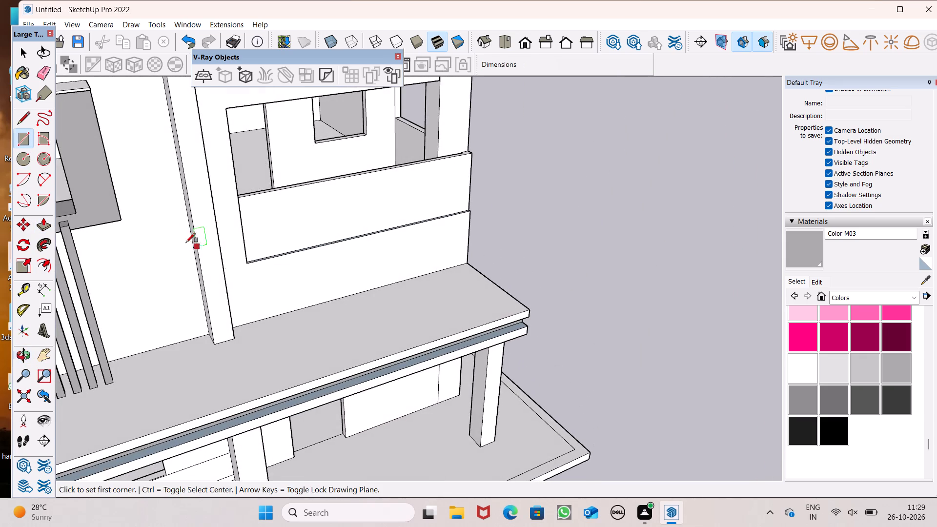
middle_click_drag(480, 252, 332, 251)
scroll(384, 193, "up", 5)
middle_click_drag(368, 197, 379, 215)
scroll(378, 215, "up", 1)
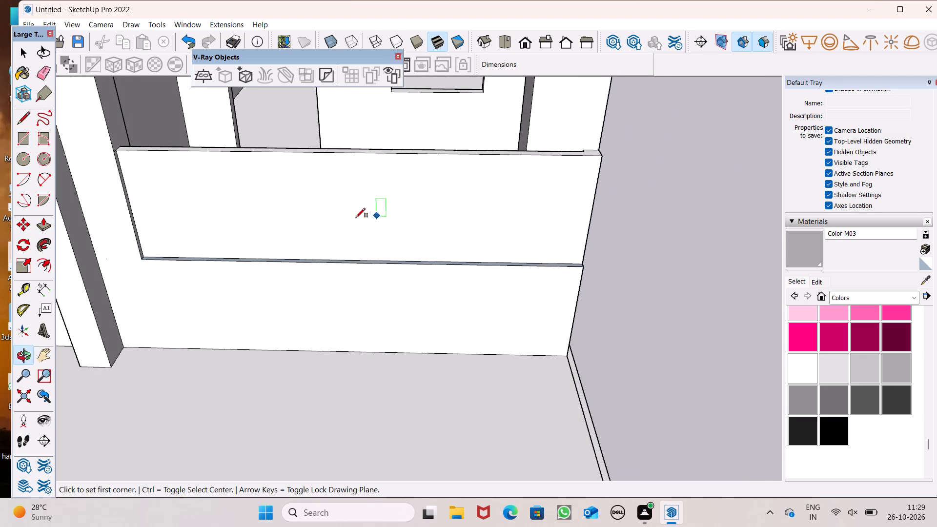
Draw a line across the front parapet's top and down its outer face to the base ledge, on the half nearer the facade column.
left_click(29, 121)
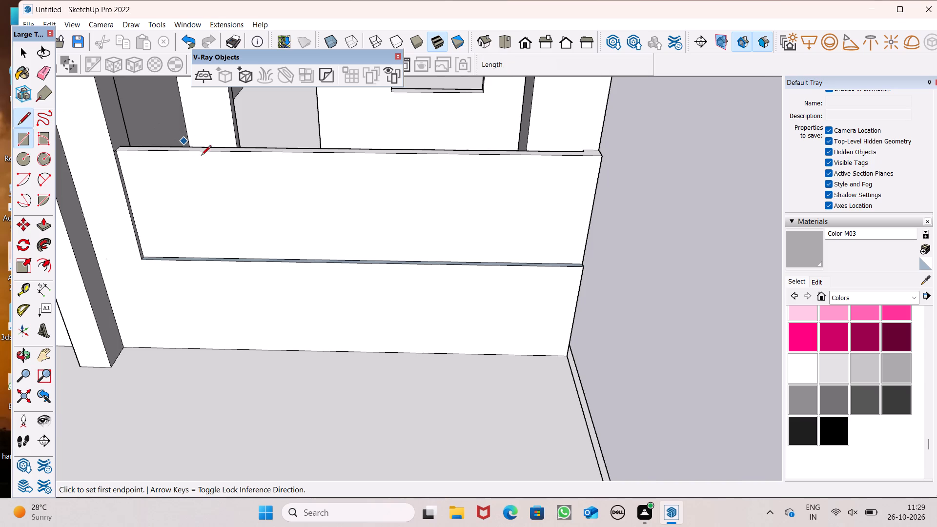
middle_click_drag(214, 175, 212, 297)
scroll(233, 279, "up", 2)
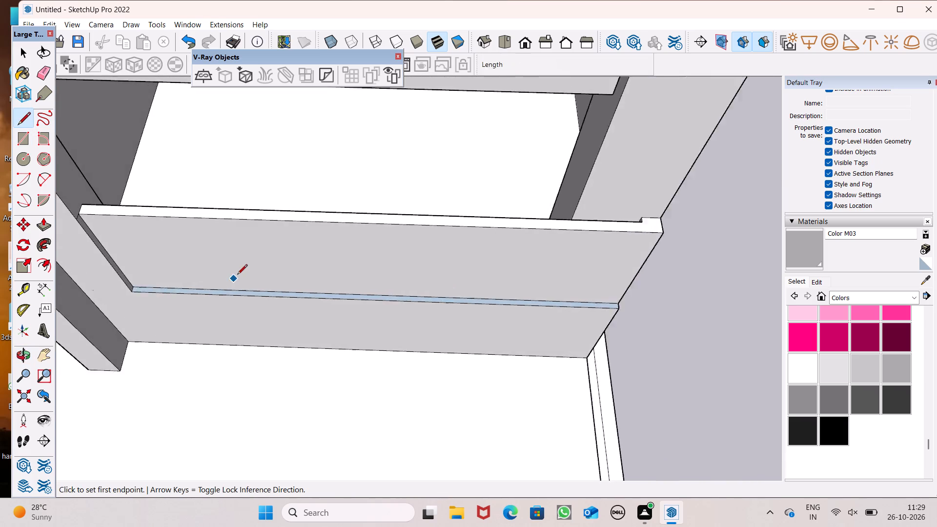
scroll(237, 275, "up", 4)
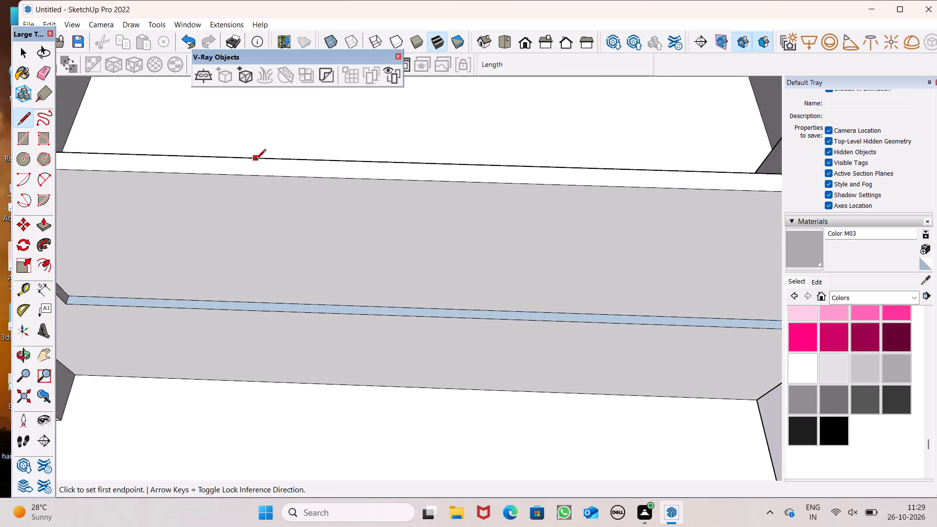
left_click(255, 161)
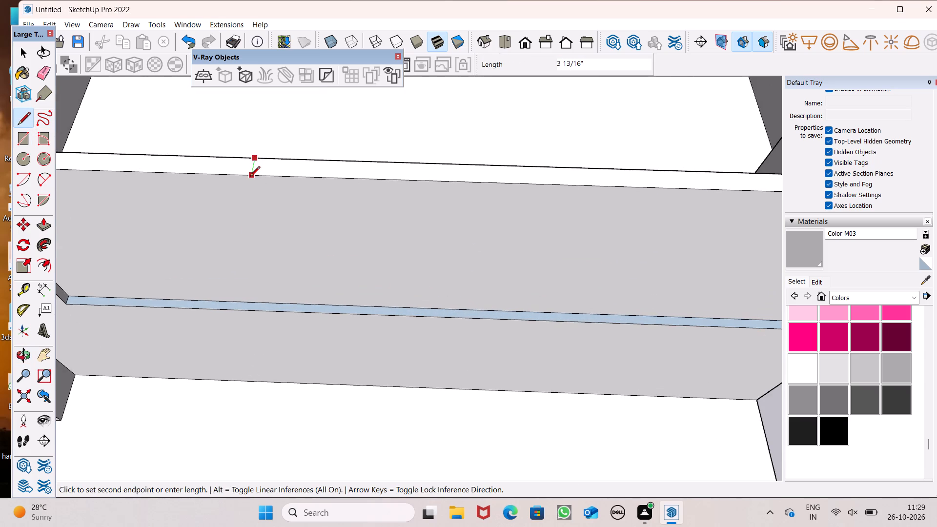
left_click(250, 177)
left_click(250, 177)
middle_click_drag(257, 247, 266, 123)
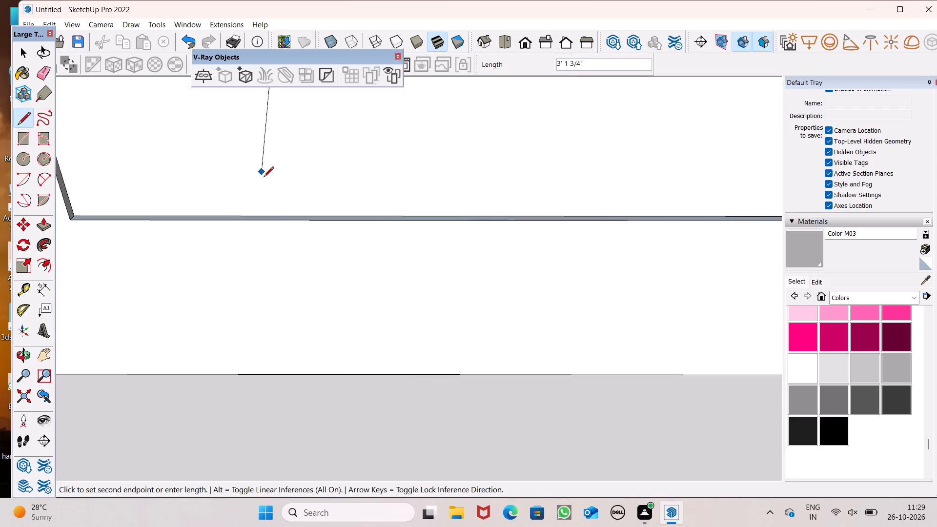
scroll(283, 220, "down", 3)
middle_click_drag(305, 244, 291, 298)
scroll(291, 298, "up", 1)
scroll(297, 268, "down", 5)
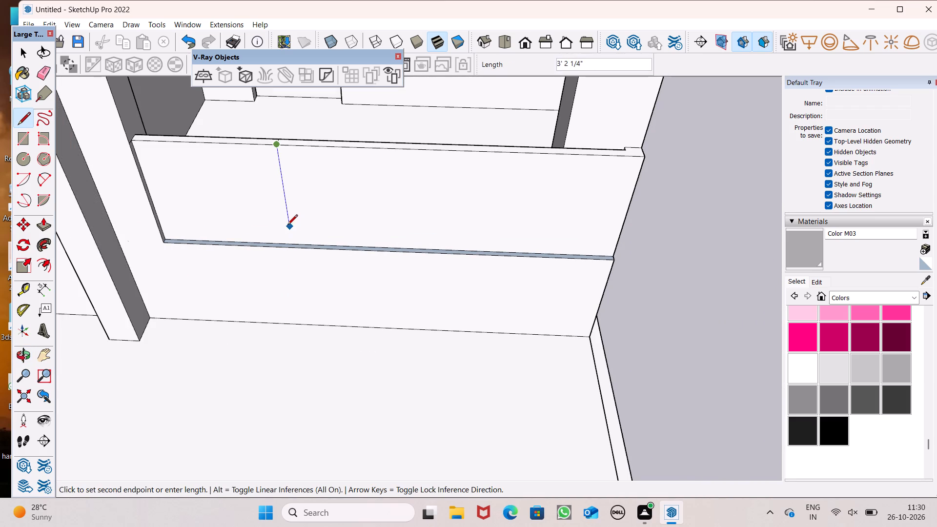
scroll(287, 224, "up", 9)
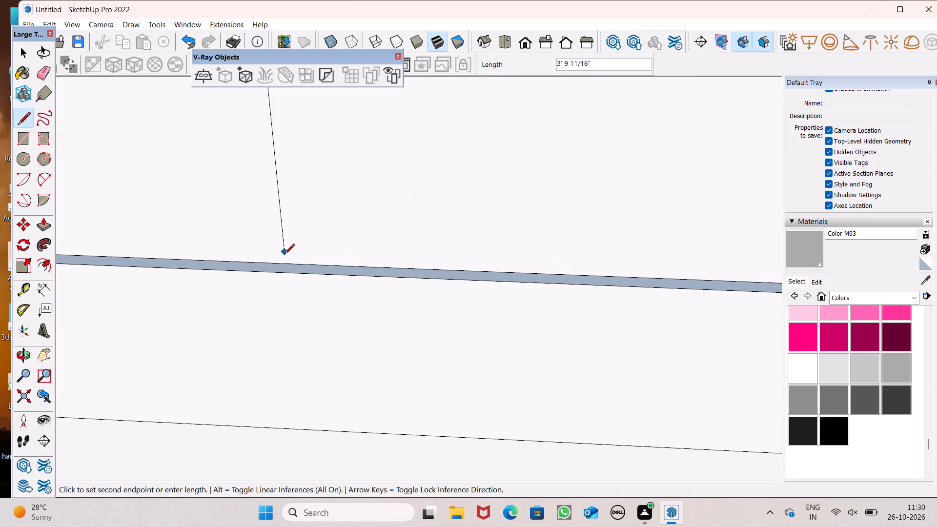
left_click(297, 265)
Draw a second dividing line across the front parapet's top and down its outer face to the base ledge, near mid-length.
scroll(265, 289, "down", 7)
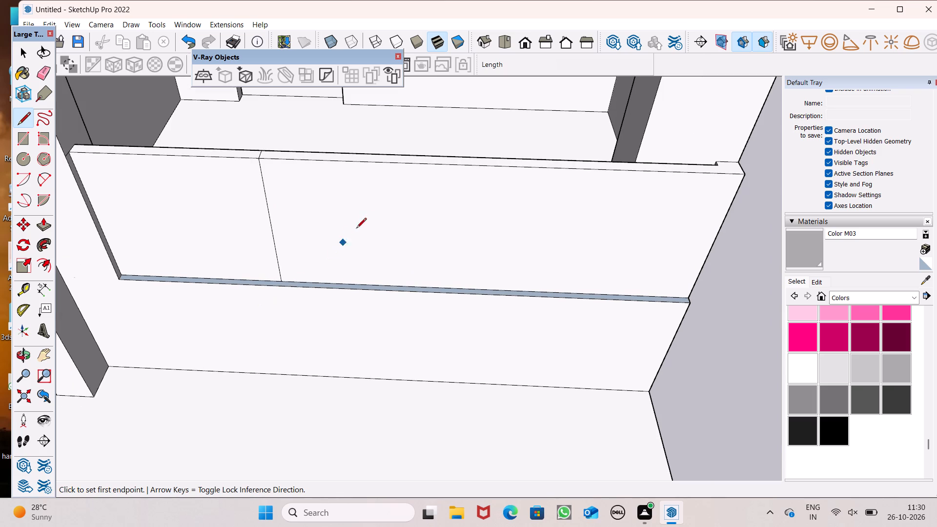
scroll(401, 160, "up", 3)
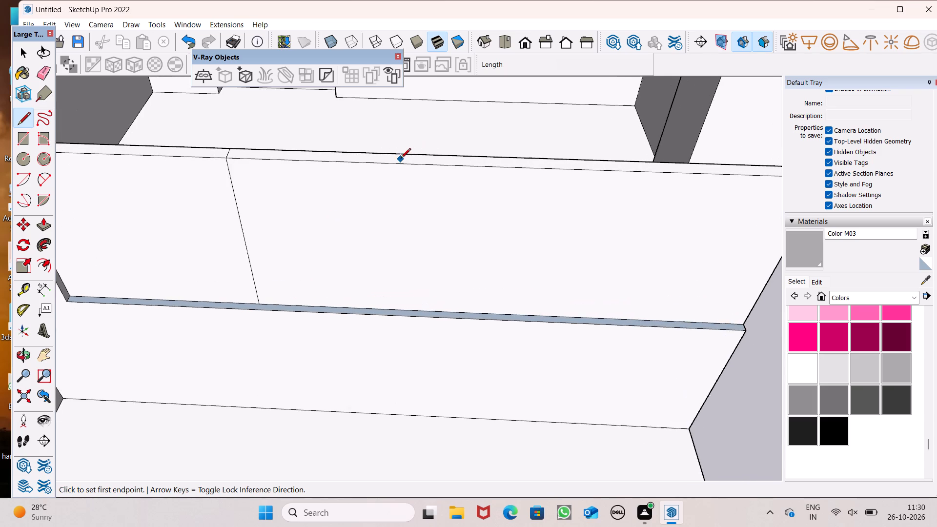
left_click(425, 154)
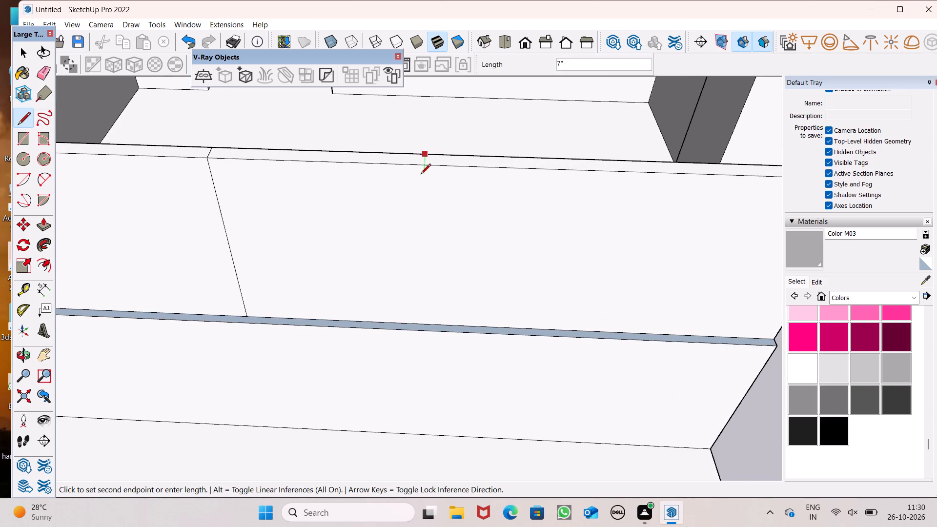
left_click(422, 168)
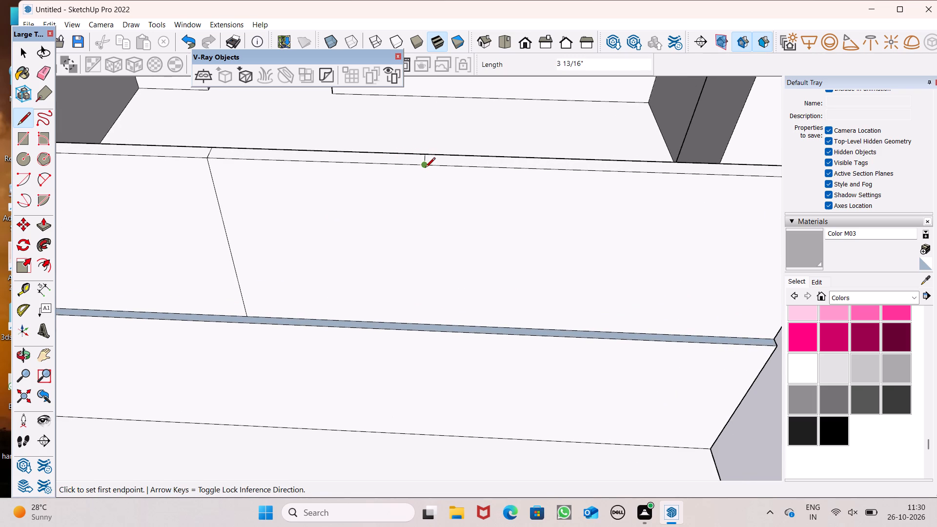
left_click(424, 168)
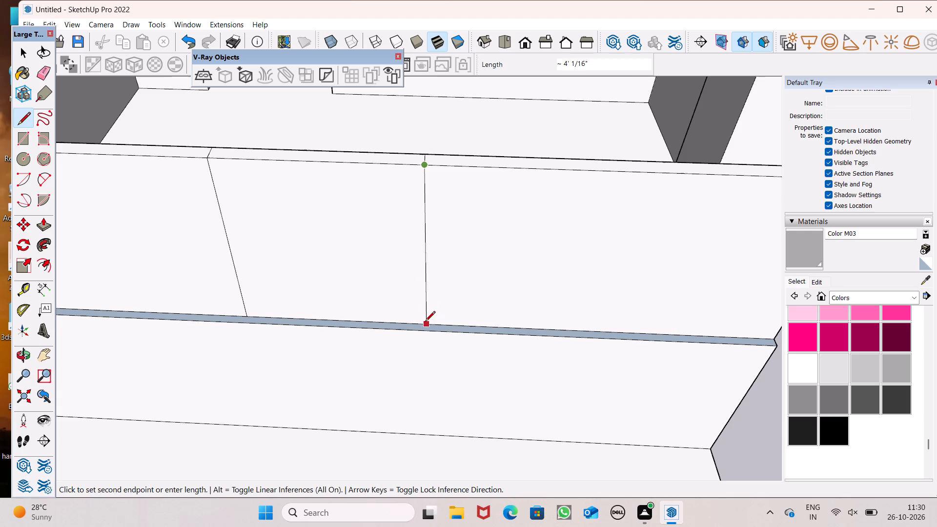
left_click(422, 323)
Push/Pull the parapet panel between the two dividing lines outward about 2 3/16", flush with the wall below.
scroll(277, 229, "down", 6)
middle_click_drag(307, 262, 129, 172)
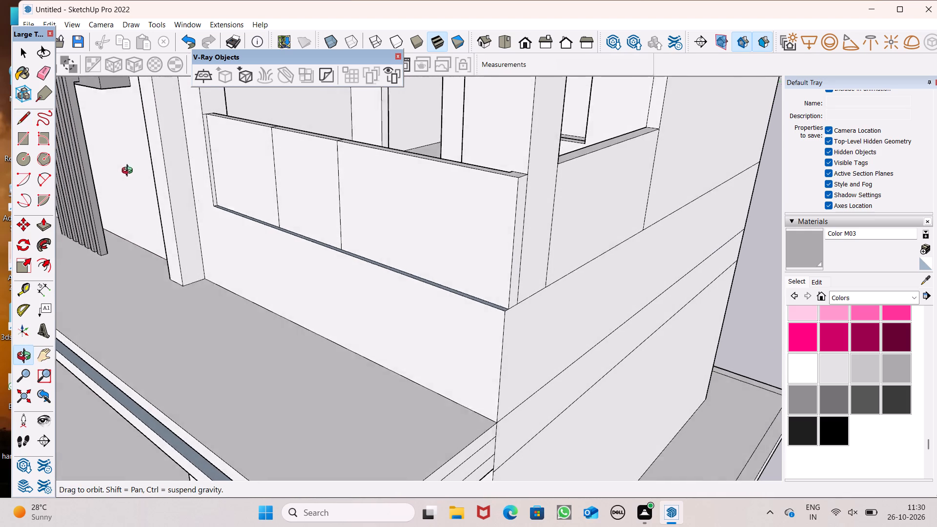
middle_click_drag(129, 172, 129, 175)
middle_click_drag(196, 186, 254, 253)
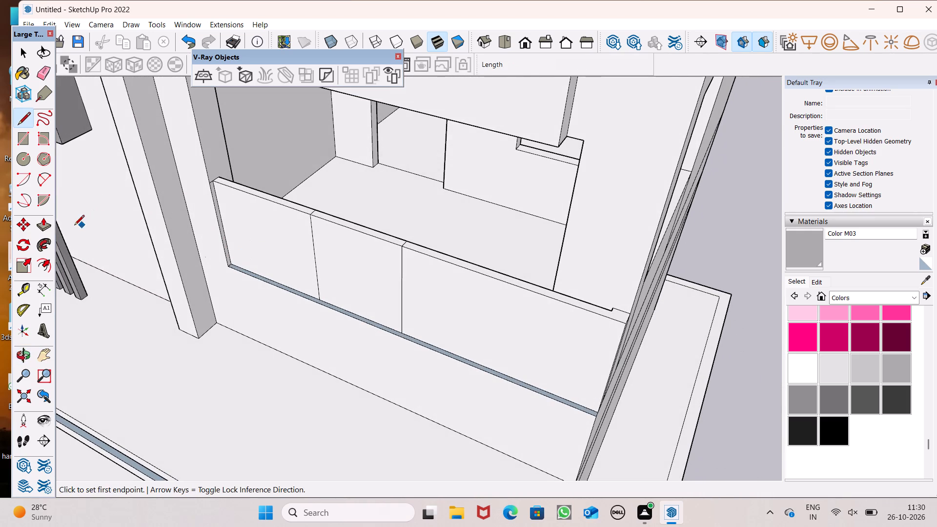
left_click(34, 231)
scroll(263, 276, "up", 3)
scroll(383, 299, "up", 3)
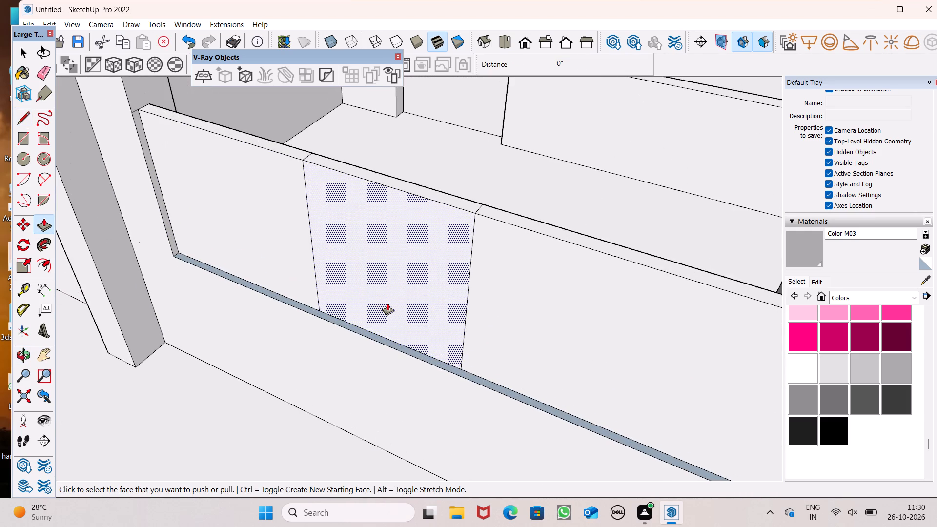
left_click_drag(385, 310, 382, 318)
Examine the front balcony parapet's raised middle panel and the recessed panels beside it from several angles.
scroll(363, 286, "down", 5)
middle_click_drag(339, 288, 370, 289)
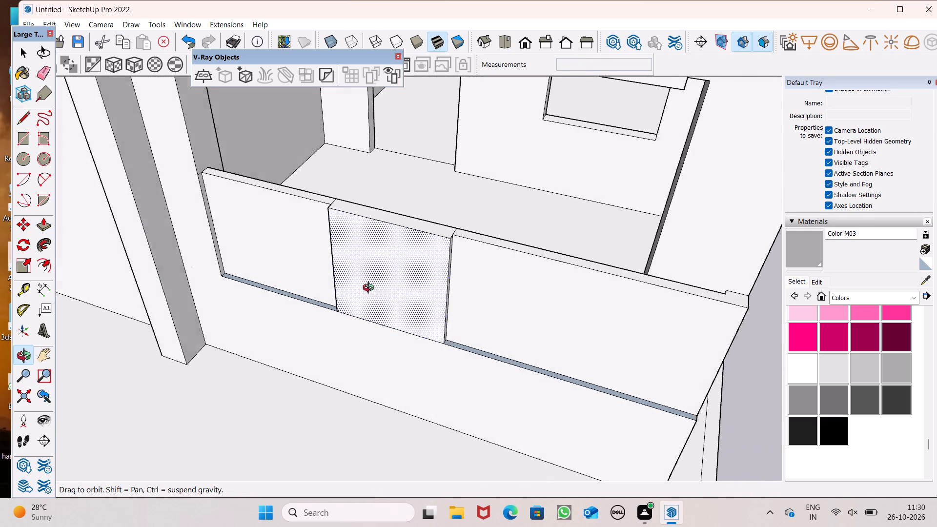
middle_click_drag(370, 289, 376, 292)
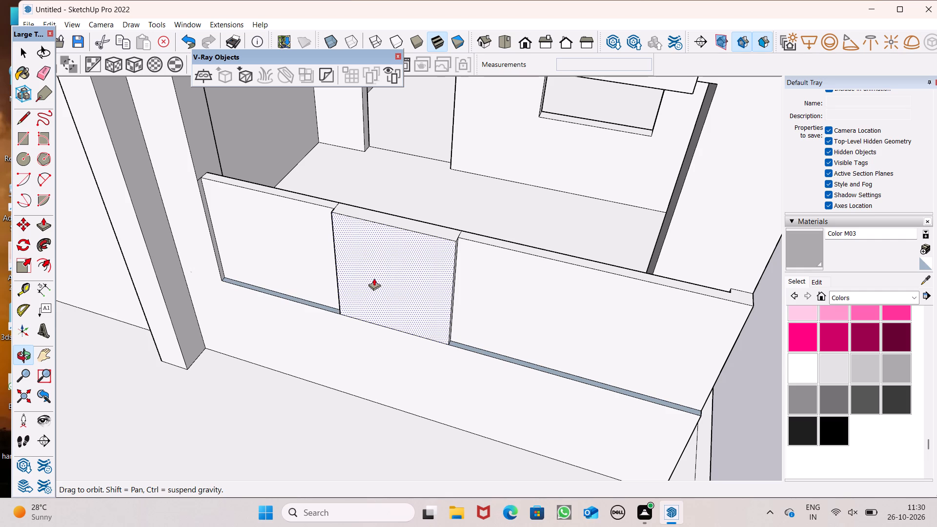
scroll(278, 206, "down", 2)
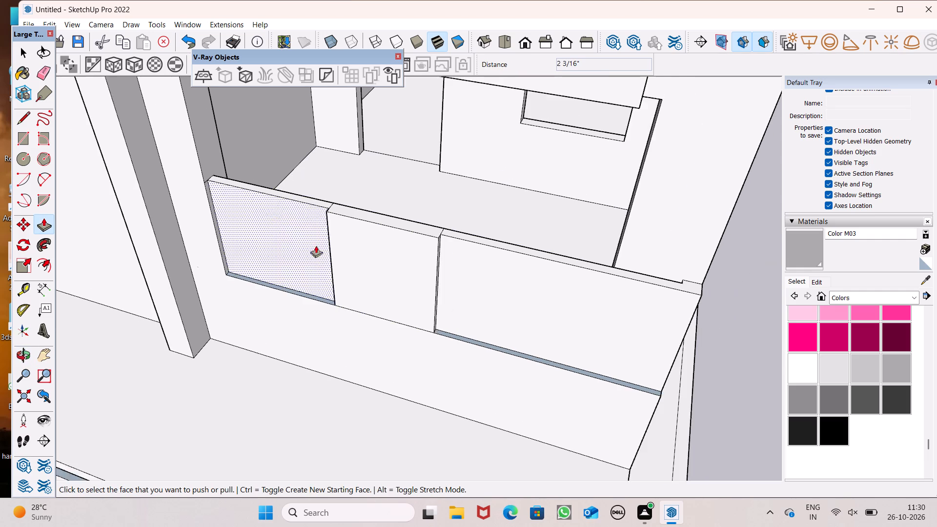
scroll(255, 223, "down", 1)
middle_click_drag(256, 237, 238, 235)
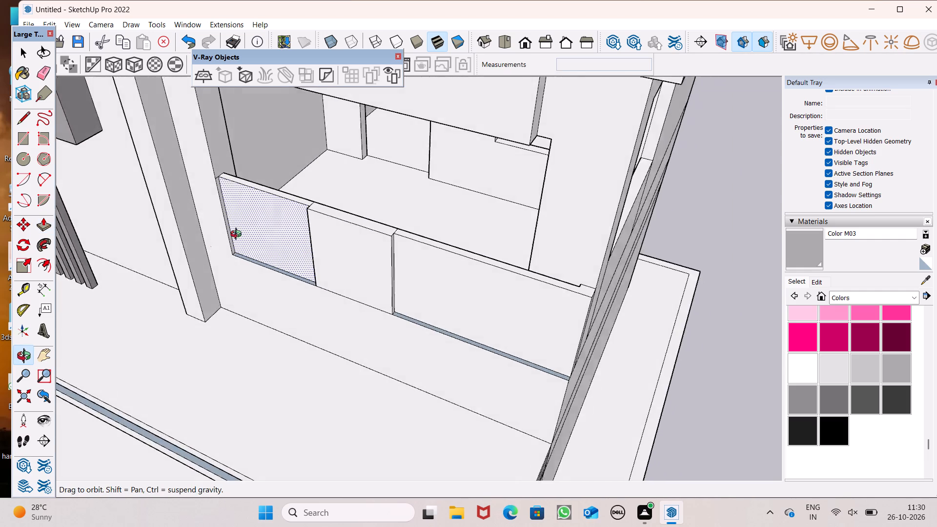
middle_click_drag(238, 235, 293, 222)
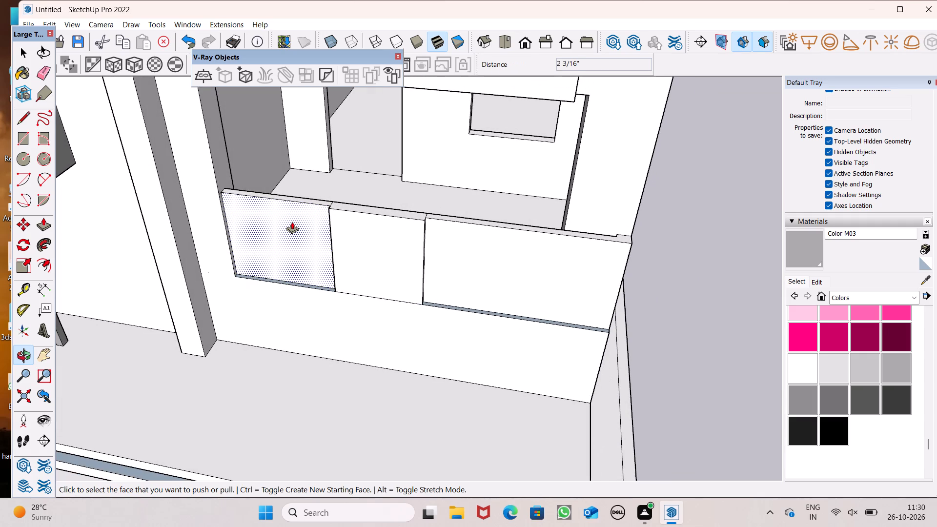
scroll(327, 218, "up", 1)
middle_click_drag(327, 218, 339, 219)
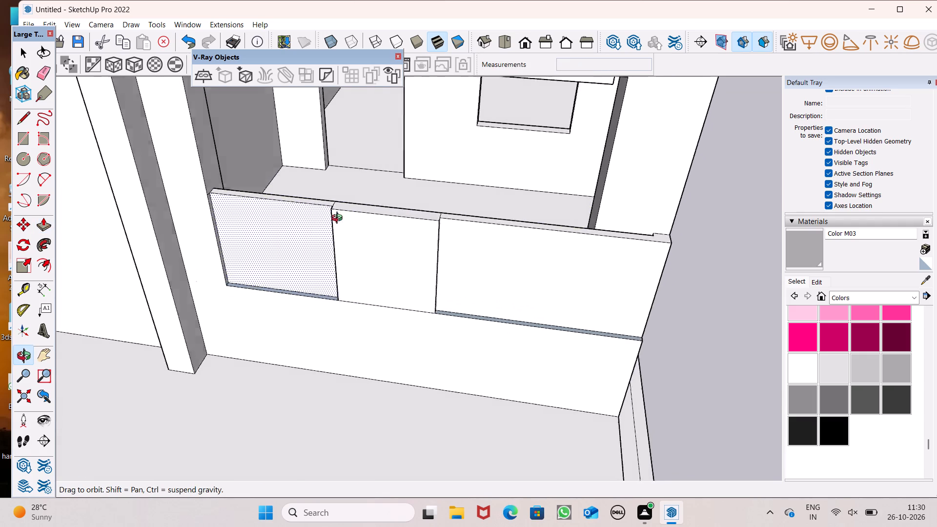
Push/Pull the top of the recessed front parapet panel nearer the facade column down about 3 1/16", plus a further 9/16".
middle_click_drag(339, 219, 382, 219)
scroll(348, 223, "up", 9)
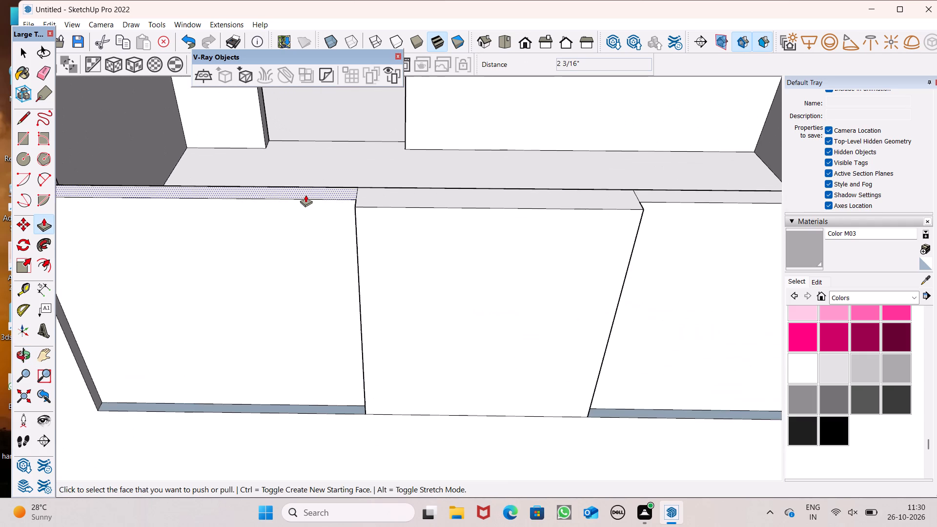
left_click_drag(306, 195, 307, 211)
middle_click_drag(351, 223, 426, 180)
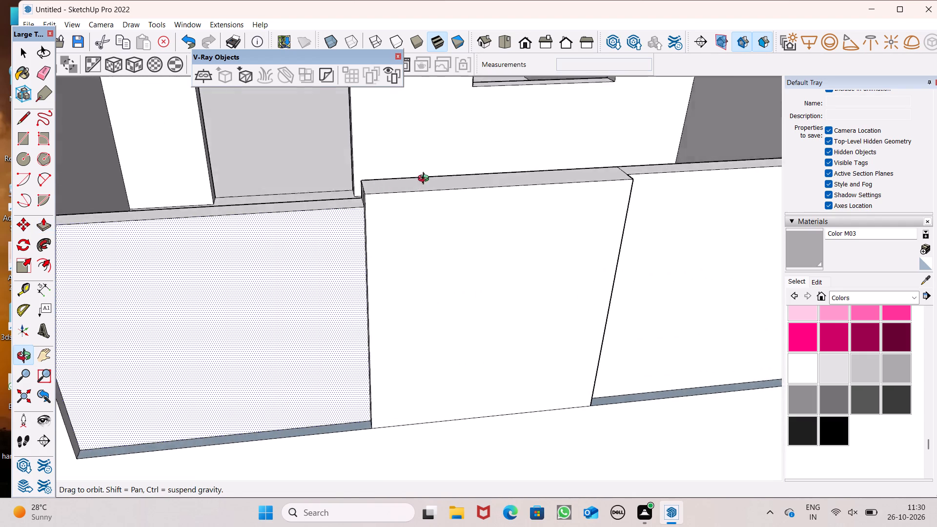
middle_click_drag(426, 180, 450, 175)
scroll(344, 203, "up", 3)
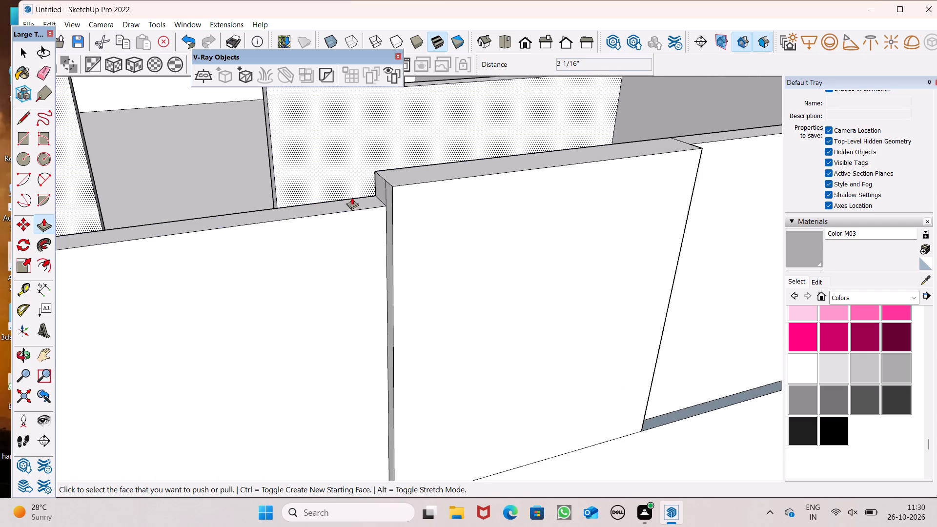
scroll(352, 197, "up", 4)
scroll(424, 216, "down", 2)
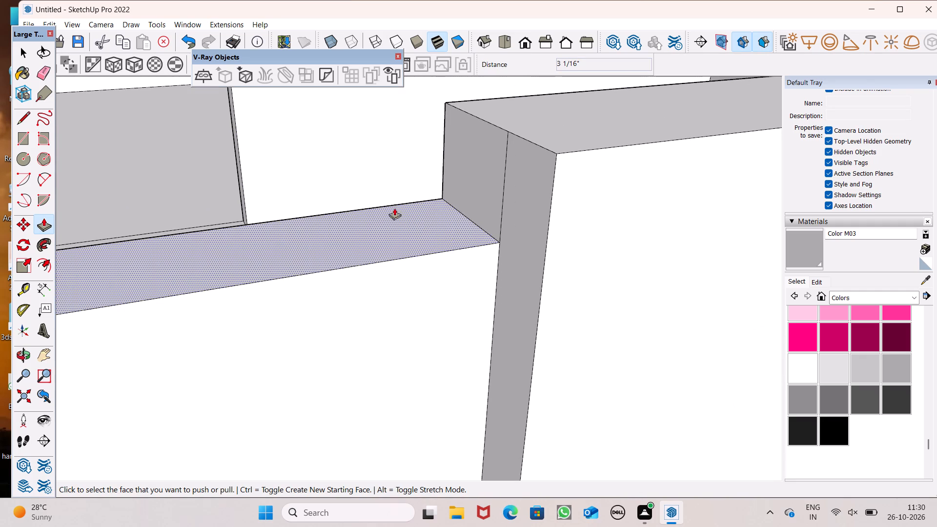
scroll(369, 200, "down", 1)
left_click_drag(377, 216, 377, 225)
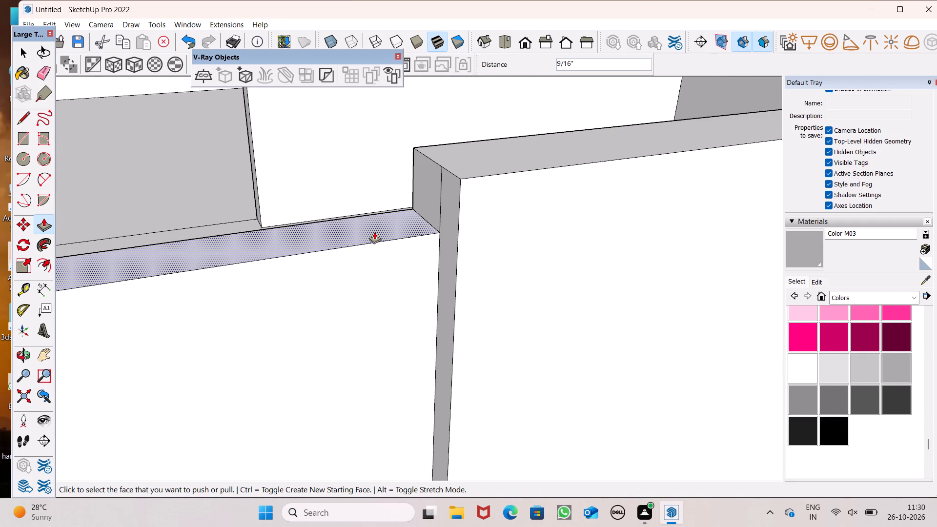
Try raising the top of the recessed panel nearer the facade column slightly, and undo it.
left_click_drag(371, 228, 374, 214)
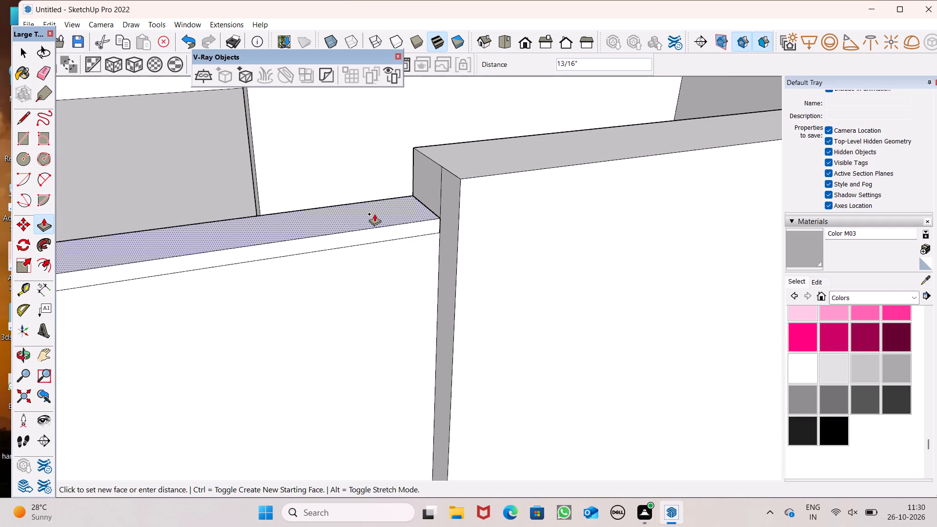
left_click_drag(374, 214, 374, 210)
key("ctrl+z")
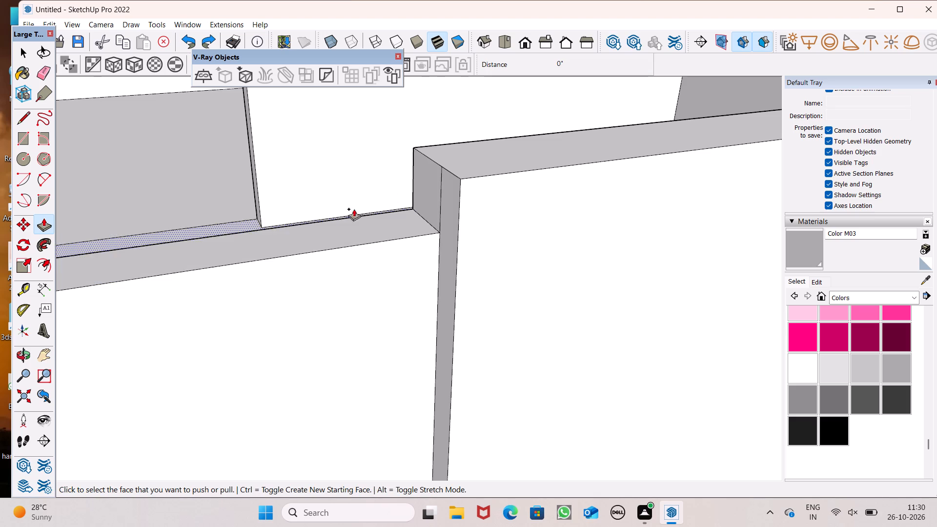
Push/Pull the top of the longer recessed parapet panel down about 3 5/8", level with the one nearer the facade column.
scroll(306, 194, "down", 6)
middle_click_drag(302, 205, 138, 196)
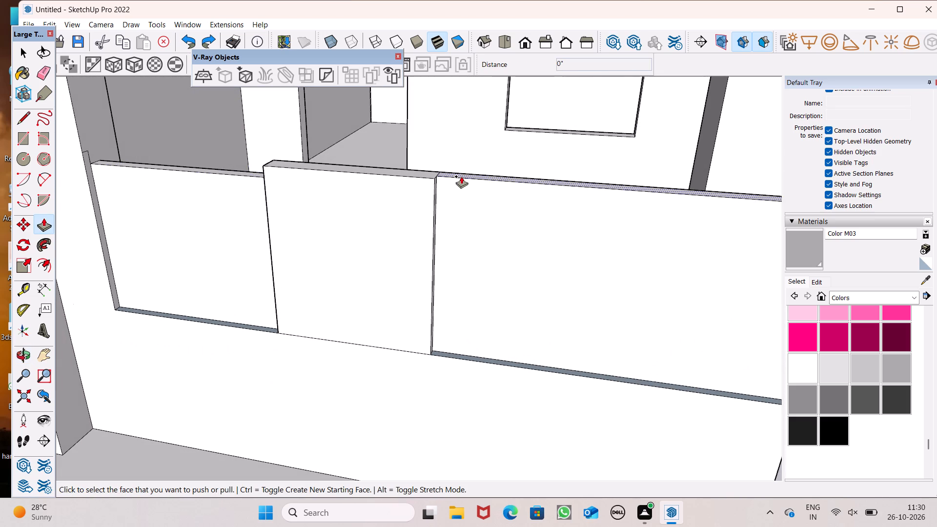
middle_click_drag(451, 185, 489, 227)
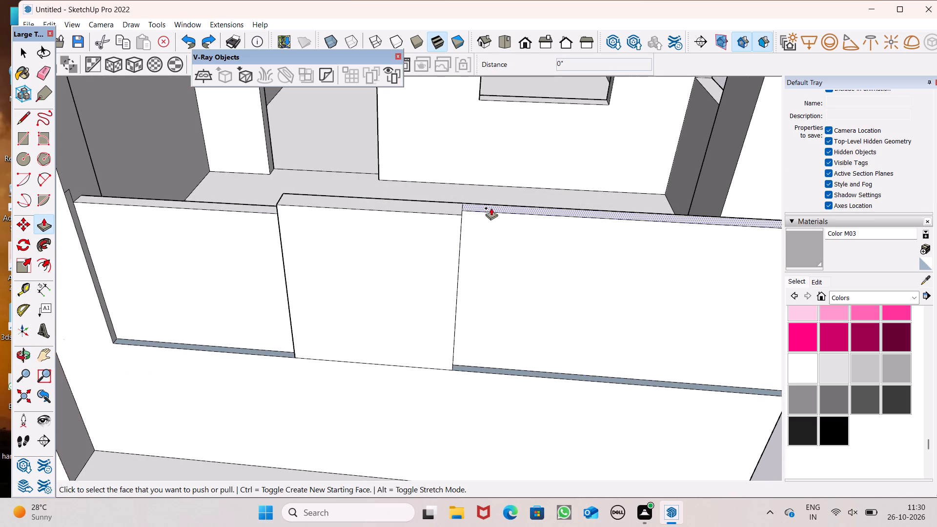
left_click_drag(482, 208, 256, 209)
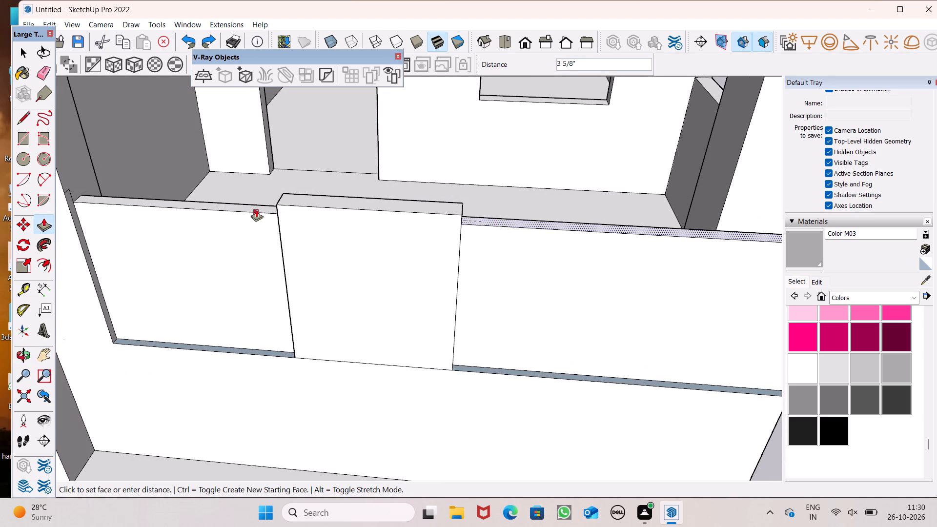
left_click_drag(256, 209, 255, 209)
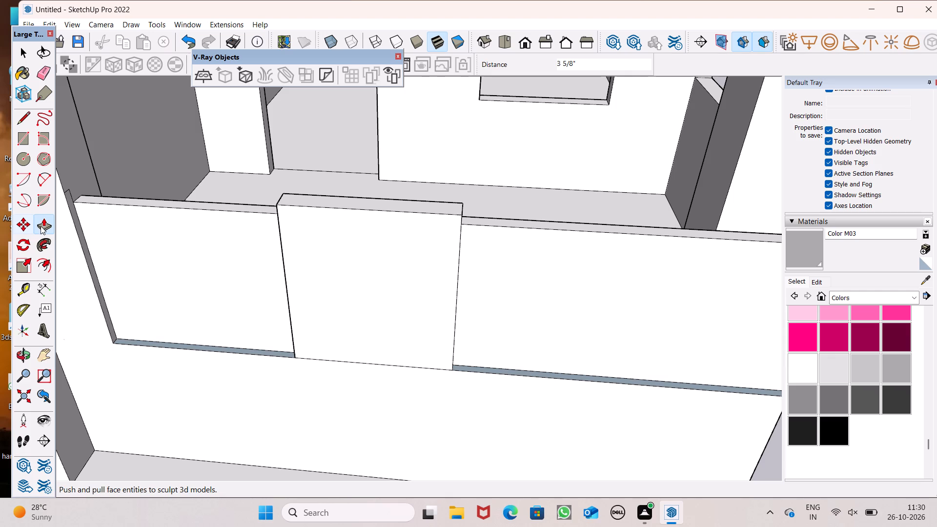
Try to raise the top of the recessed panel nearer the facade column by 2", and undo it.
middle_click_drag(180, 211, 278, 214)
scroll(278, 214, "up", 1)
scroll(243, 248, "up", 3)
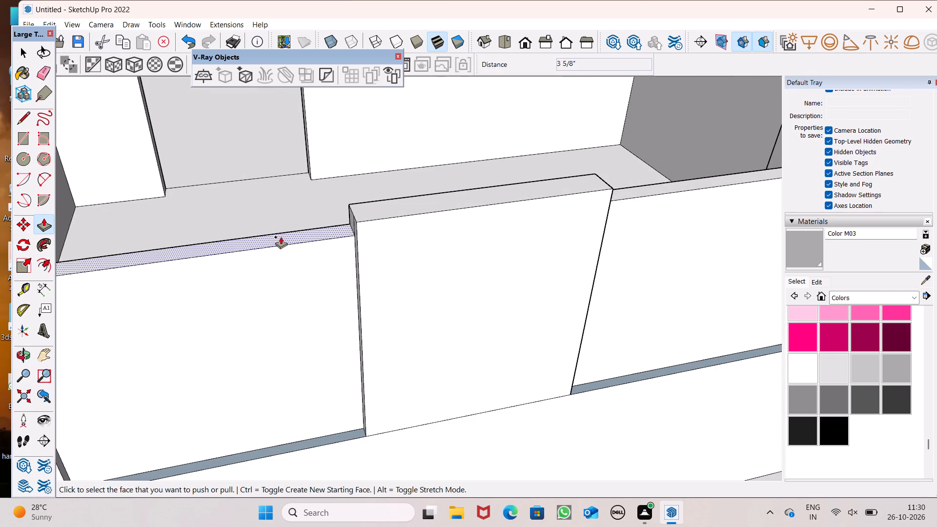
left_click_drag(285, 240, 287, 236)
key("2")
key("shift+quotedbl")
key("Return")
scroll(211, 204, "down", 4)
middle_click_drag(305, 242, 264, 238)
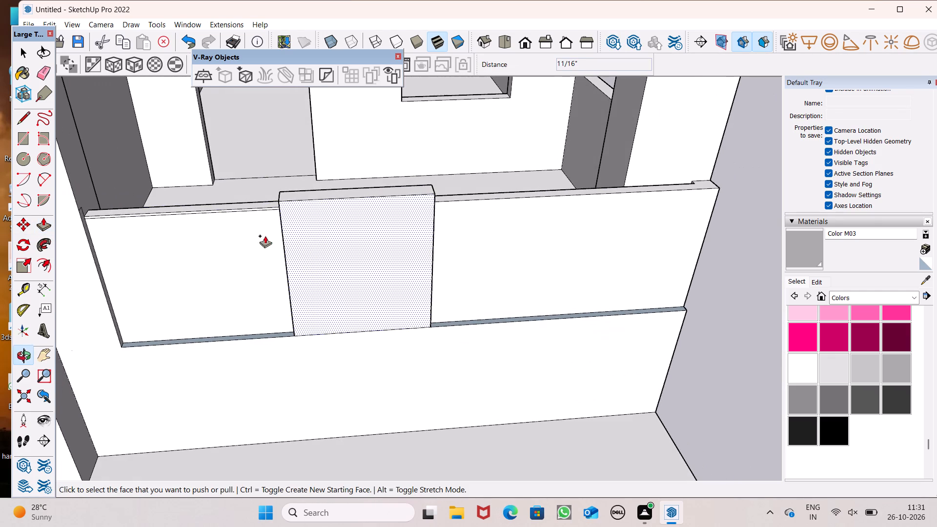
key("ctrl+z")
Push/Pull the top of the recessed panel nearer the facade column up 2" as a separate cap band.
middle_click_drag(260, 219, 301, 243)
scroll(268, 232, "up", 6)
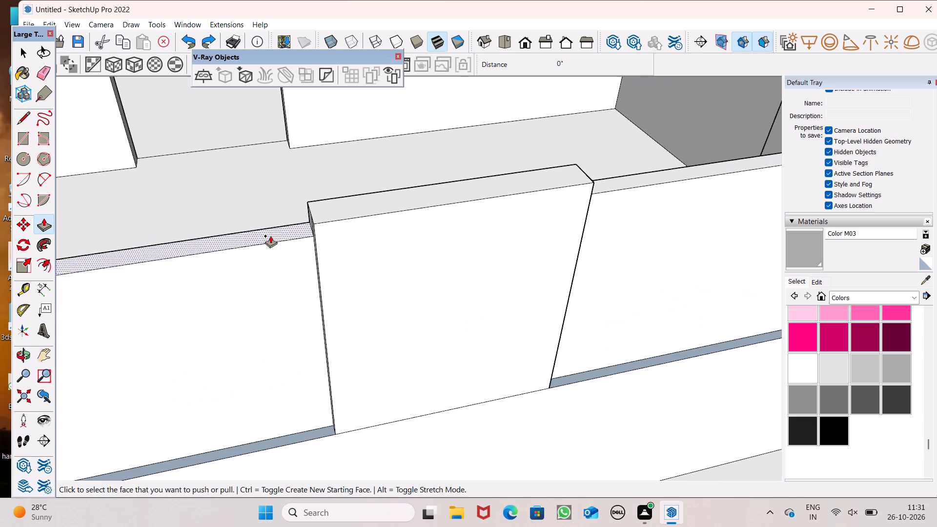
left_click_drag(270, 236, 272, 197)
key("2")
key("shift+quotedbl")
key("Return")
Push/Pull the top of the longer recessed panel up 2" as a matching cap band.
scroll(272, 197, "down", 2)
middle_click_drag(440, 243, 300, 185)
middle_click(275, 197)
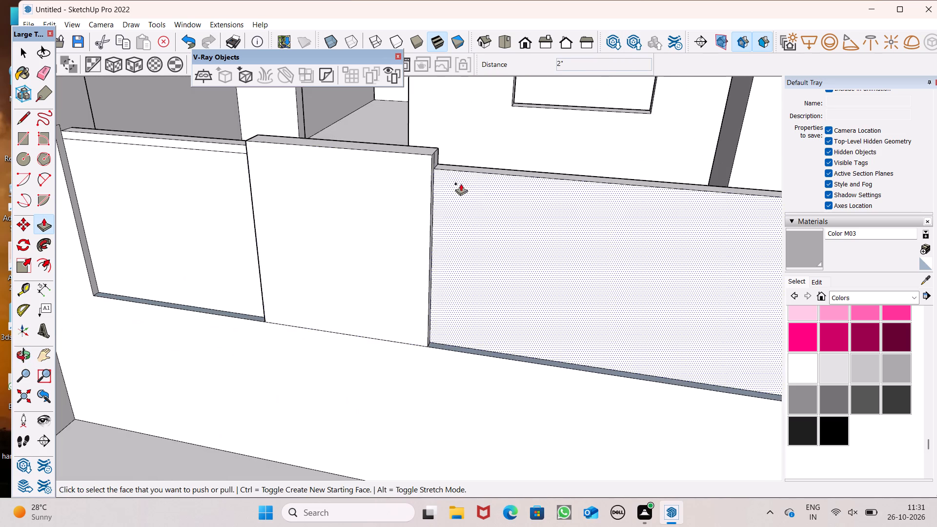
scroll(467, 182, "up", 5)
scroll(430, 152, "up", 7)
scroll(416, 198, "down", 6)
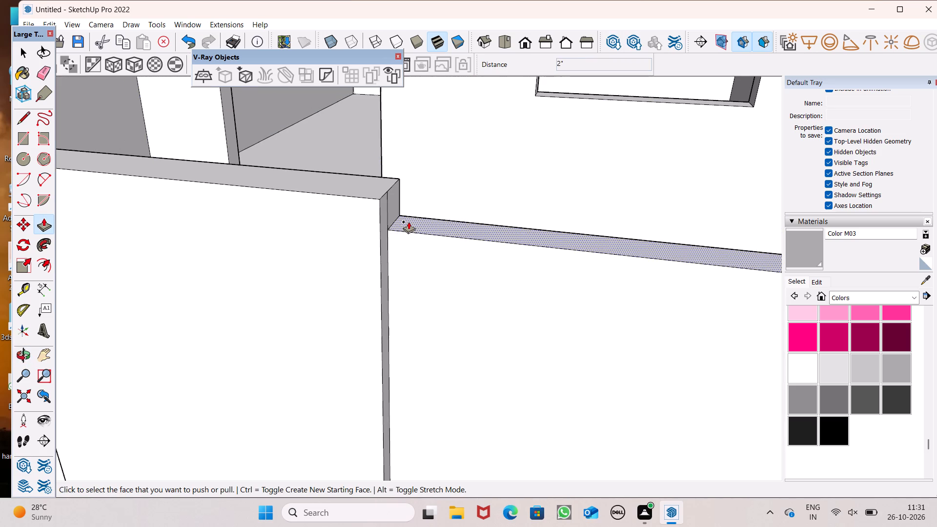
left_click_drag(409, 224, 412, 211)
key("2")
key("shift+quotedbl")
key("Return")
Erase the short leftover vertical edge on the middle panel's end face, above the longer recessed panel's cap band.
scroll(379, 170, "down", 3)
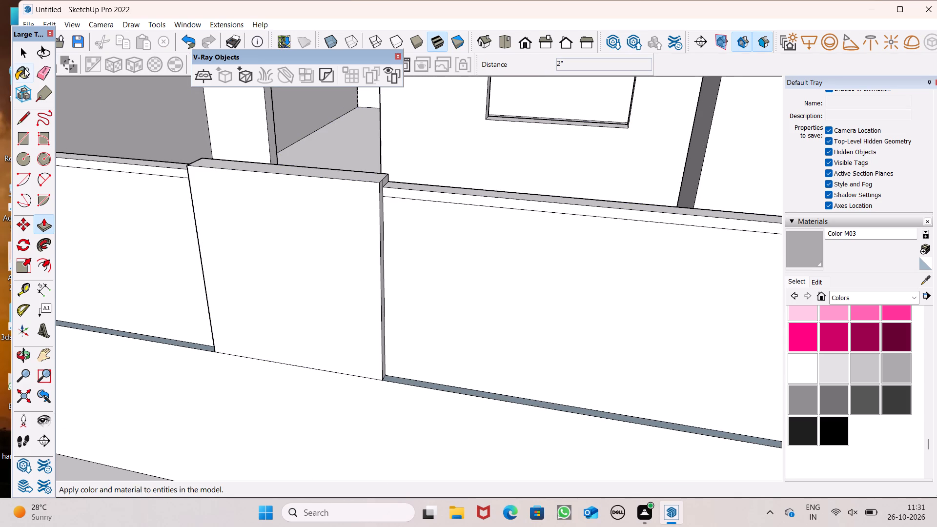
left_click(46, 69)
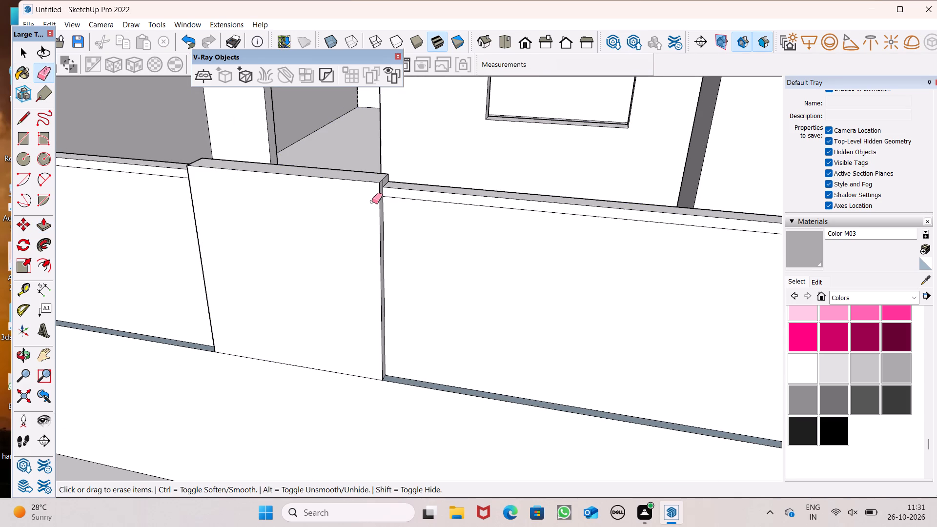
middle_click_drag(393, 202, 306, 212)
scroll(306, 212, "up", 1)
scroll(345, 202, "up", 6)
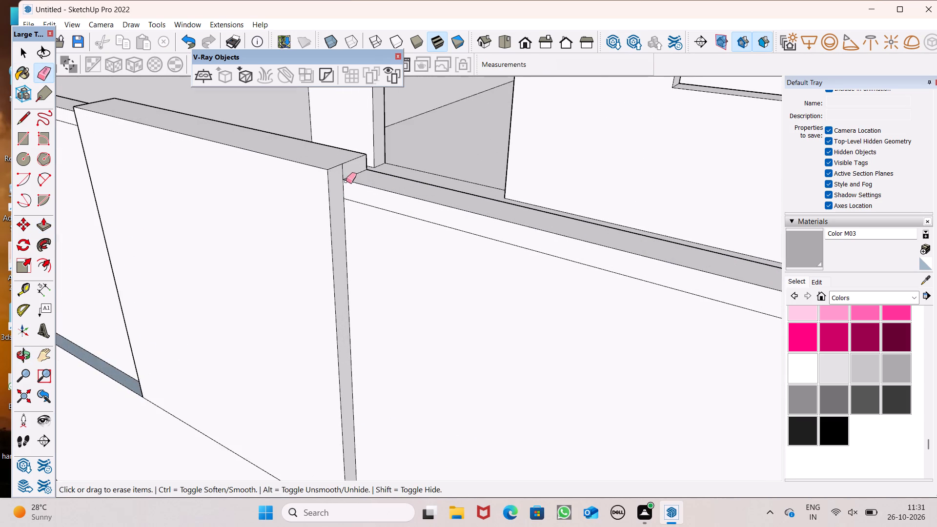
scroll(343, 185, "up", 5)
left_click(338, 169)
left_click(338, 167)
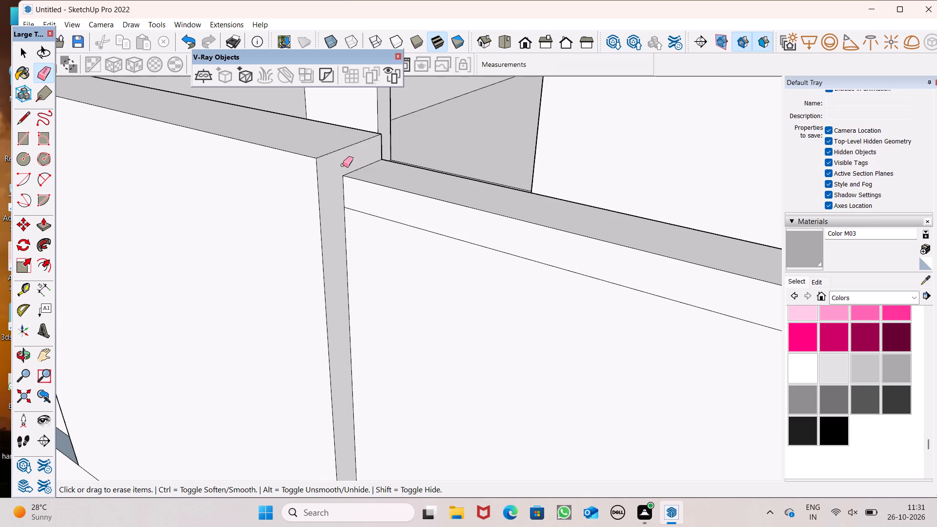
Push/Pull the top of the middle parapet panel up about 1 13/16" as a separate cap band.
scroll(343, 163, "down", 8)
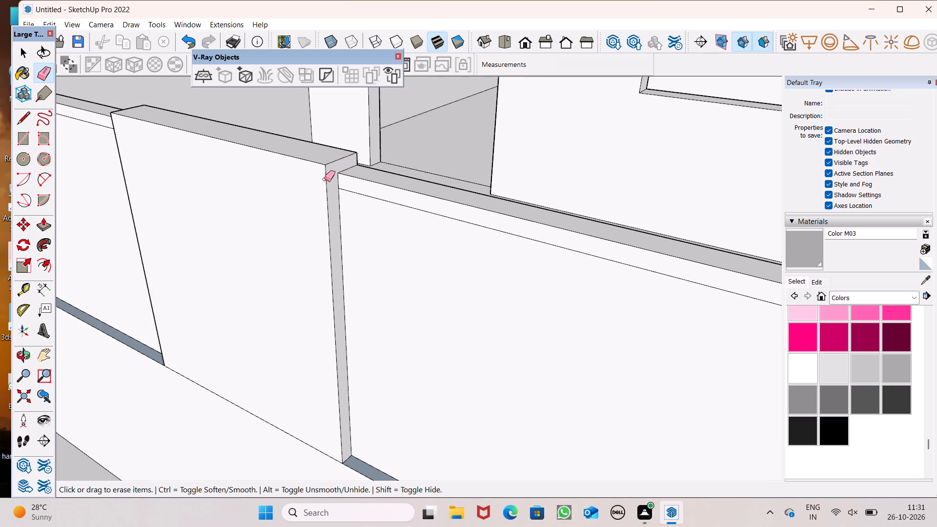
scroll(329, 187, "down", 1)
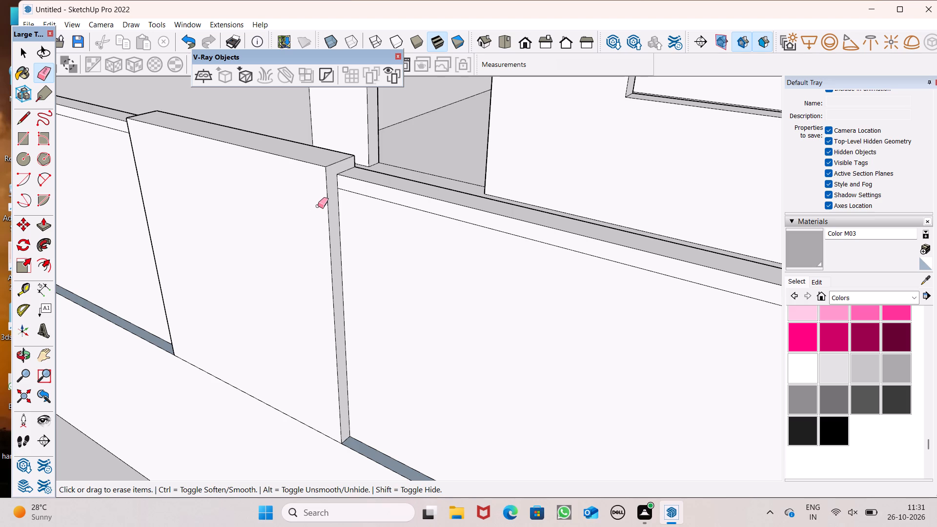
scroll(355, 178, "down", 4)
middle_click_drag(389, 194, 501, 235)
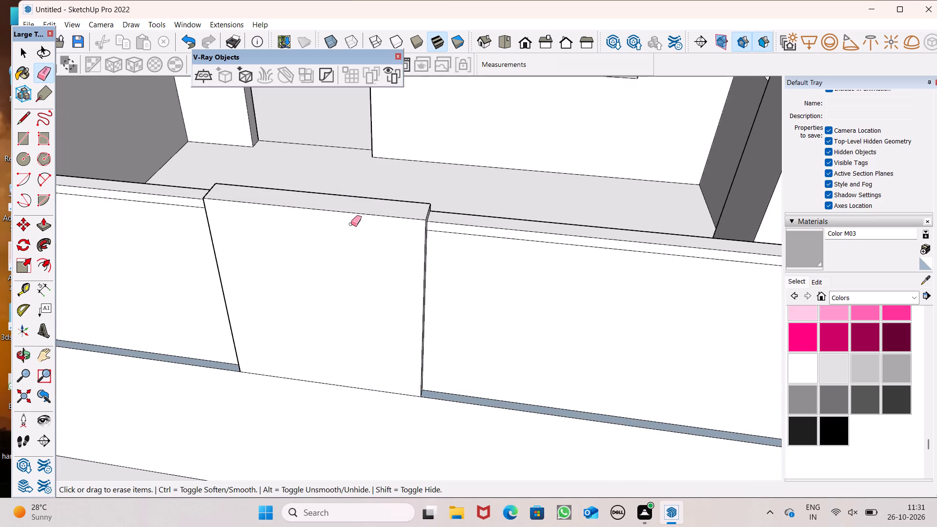
left_click(39, 223)
left_click(43, 222)
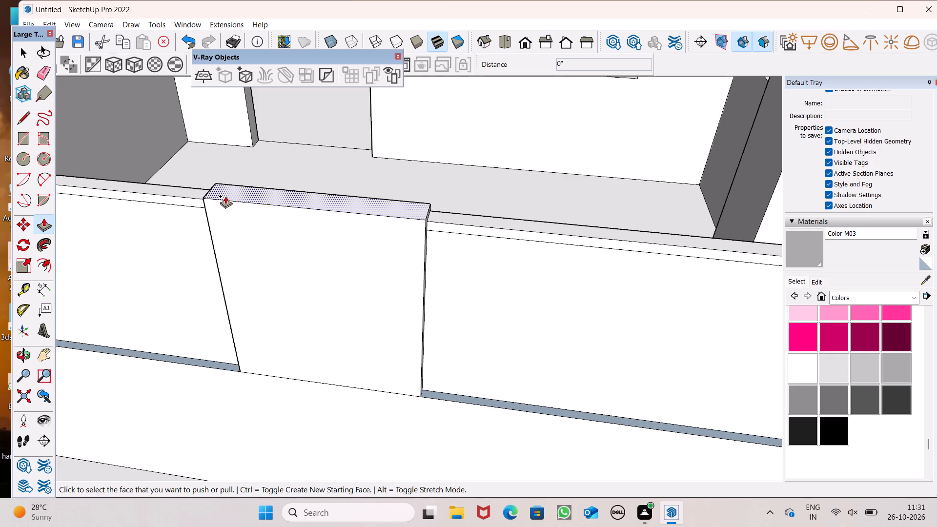
scroll(246, 193, "up", 4)
left_click_drag(253, 197, 256, 194)
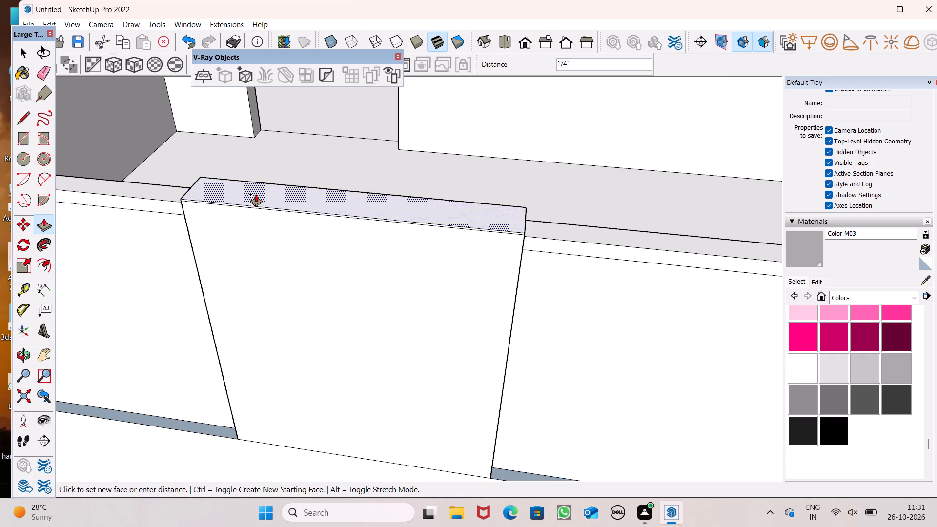
left_click_drag(256, 194, 259, 183)
Raise the top of the middle panel's cap band by about a further 5/8".
scroll(247, 189, "down", 1)
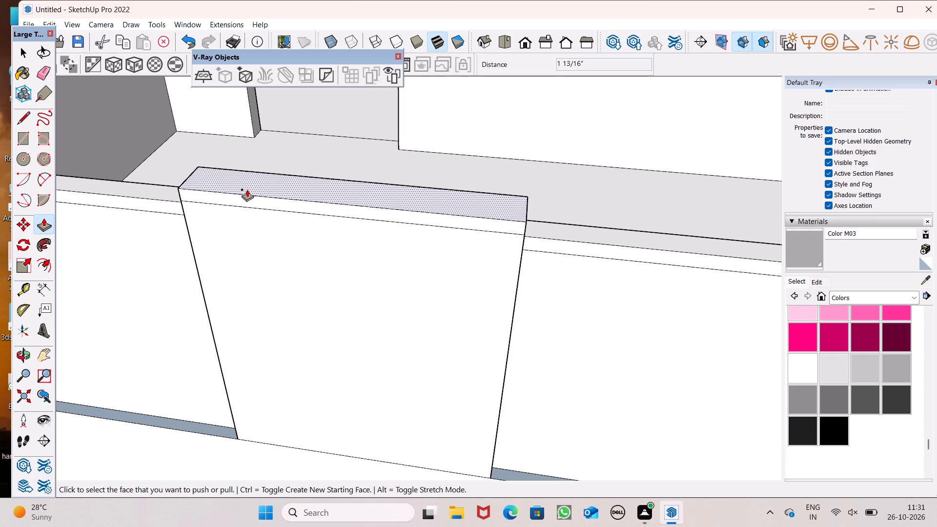
scroll(269, 193, "up", 1)
middle_click_drag(273, 187, 270, 85)
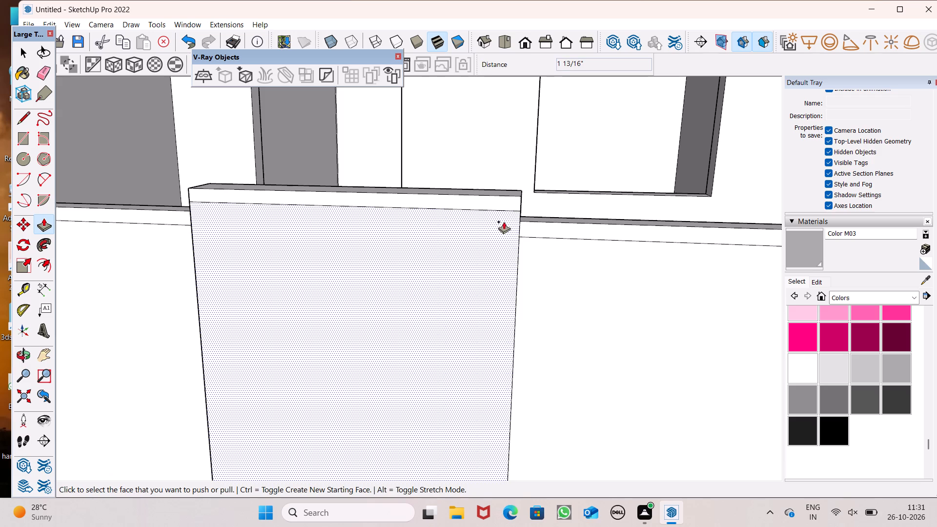
middle_click_drag(503, 221, 397, 233)
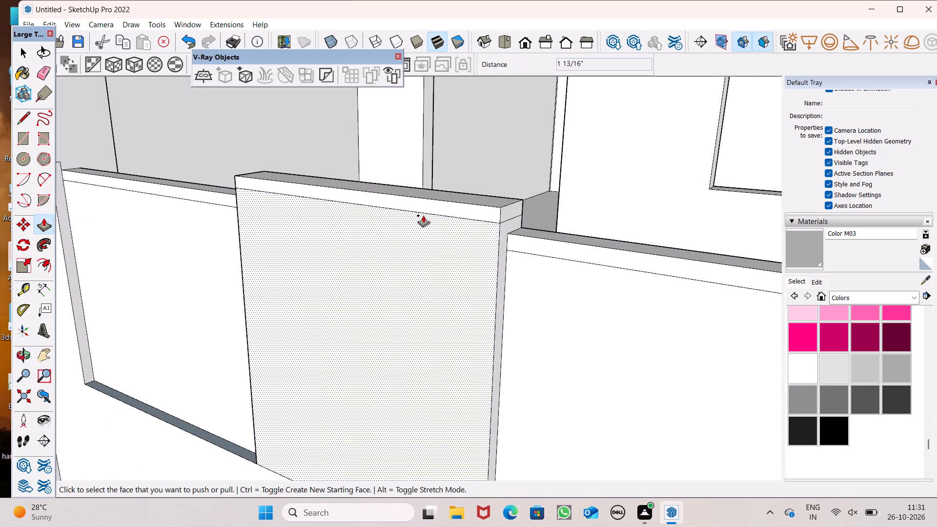
scroll(423, 215, "up", 1)
scroll(481, 201, "up", 2)
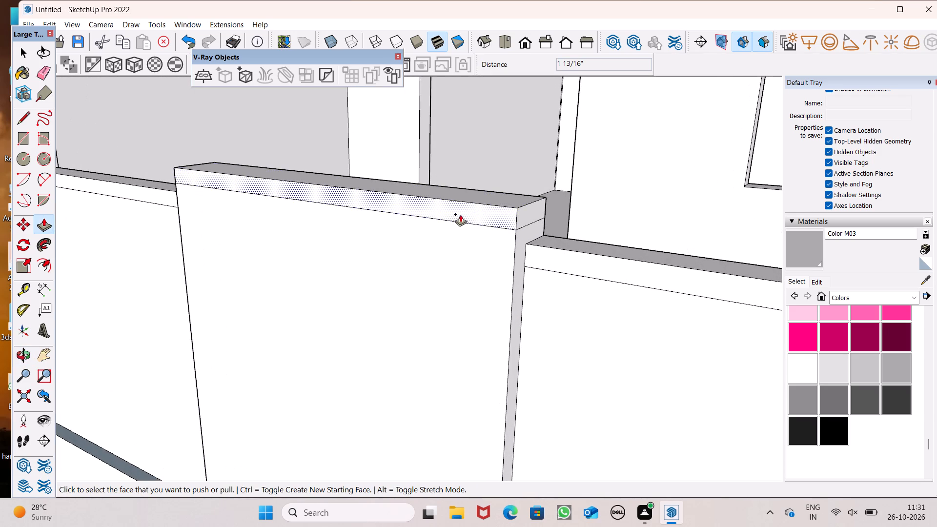
left_click_drag(483, 200, 485, 193)
scroll(434, 225, "down", 5)
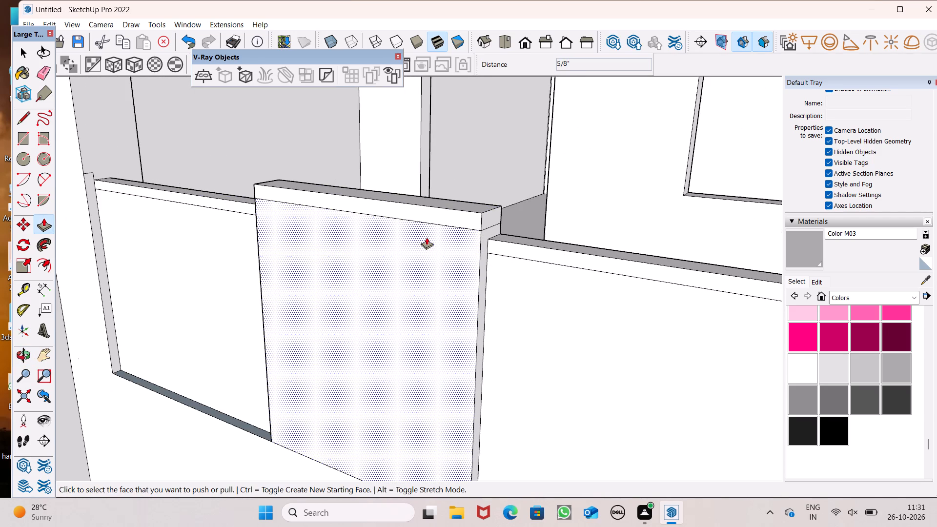
scroll(427, 237, "down", 7)
middle_click_drag(410, 266, 536, 245)
scroll(456, 234, "down", 3)
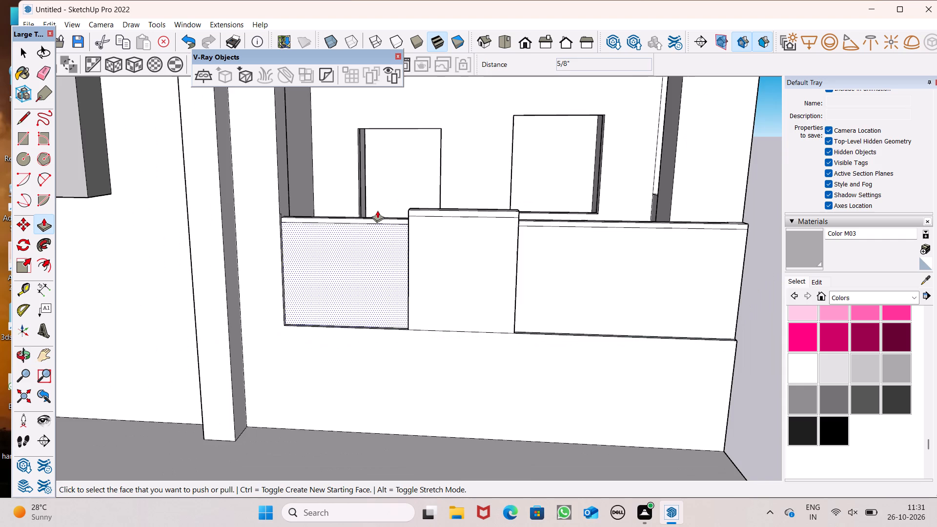
scroll(312, 169, "down", 3)
key("space")
Push the panel face nearer the facade column inward about 3 13/16", opening the parapet beneath its cap band.
scroll(287, 240, "down", 3)
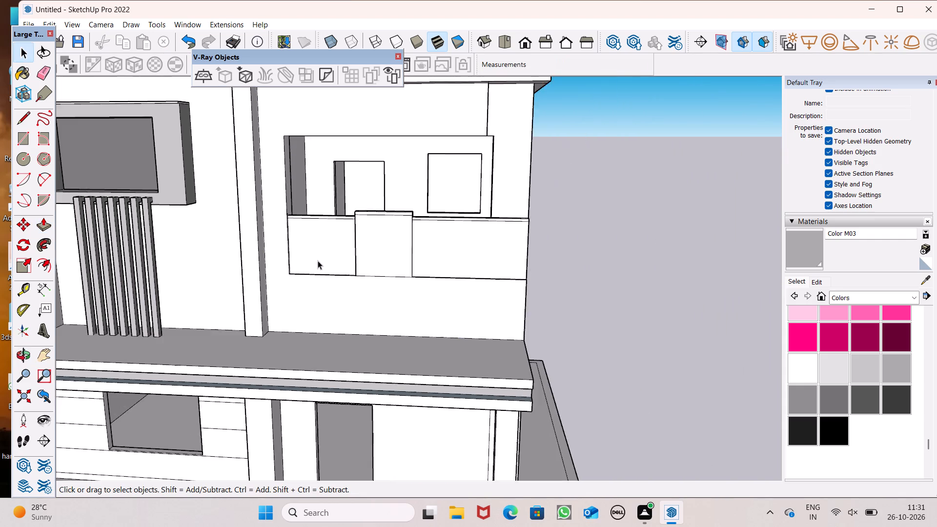
middle_click_drag(366, 271, 428, 368)
left_click(44, 225)
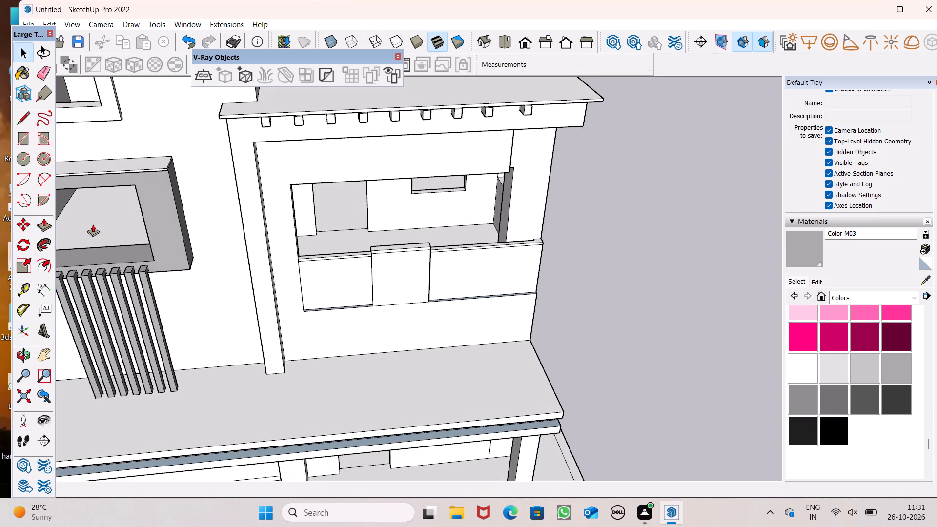
scroll(334, 271, "up", 7)
middle_click_drag(460, 327, 444, 335)
scroll(391, 322, "up", 4)
left_click_drag(282, 331, 285, 325)
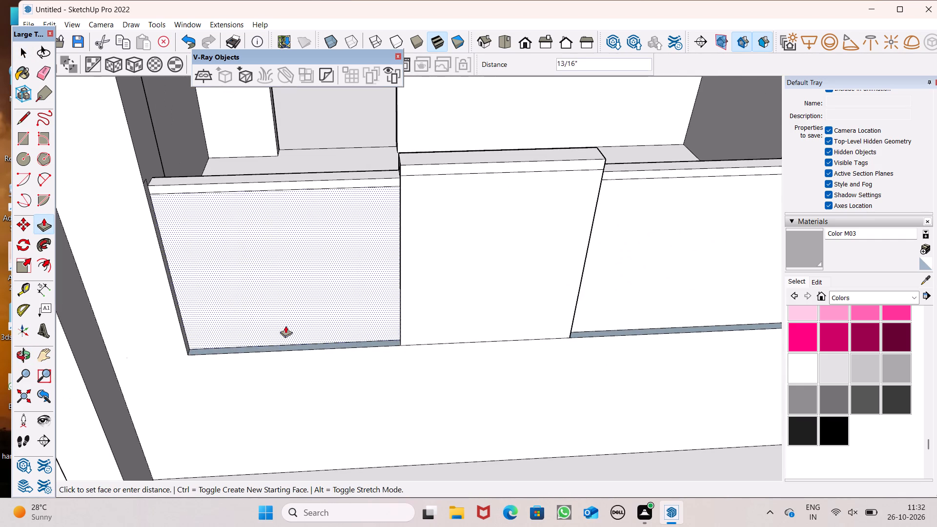
left_click_drag(285, 325, 306, 314)
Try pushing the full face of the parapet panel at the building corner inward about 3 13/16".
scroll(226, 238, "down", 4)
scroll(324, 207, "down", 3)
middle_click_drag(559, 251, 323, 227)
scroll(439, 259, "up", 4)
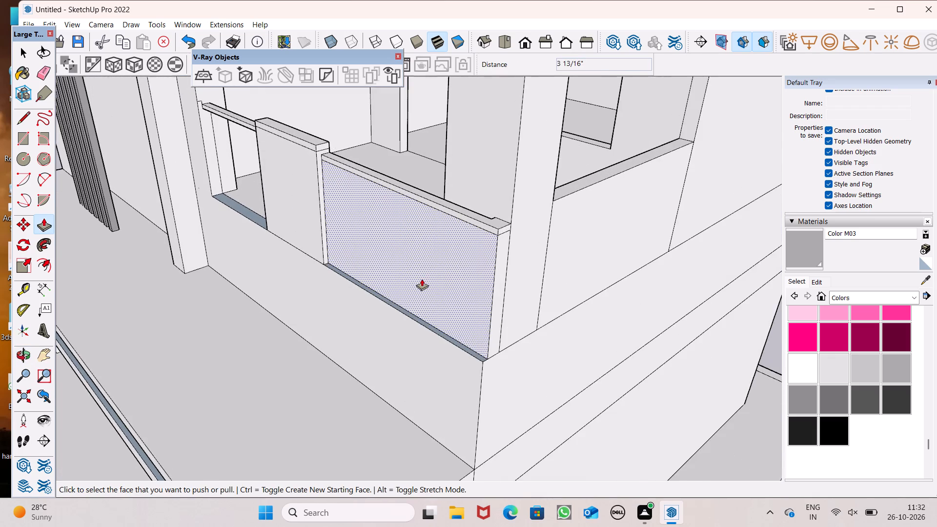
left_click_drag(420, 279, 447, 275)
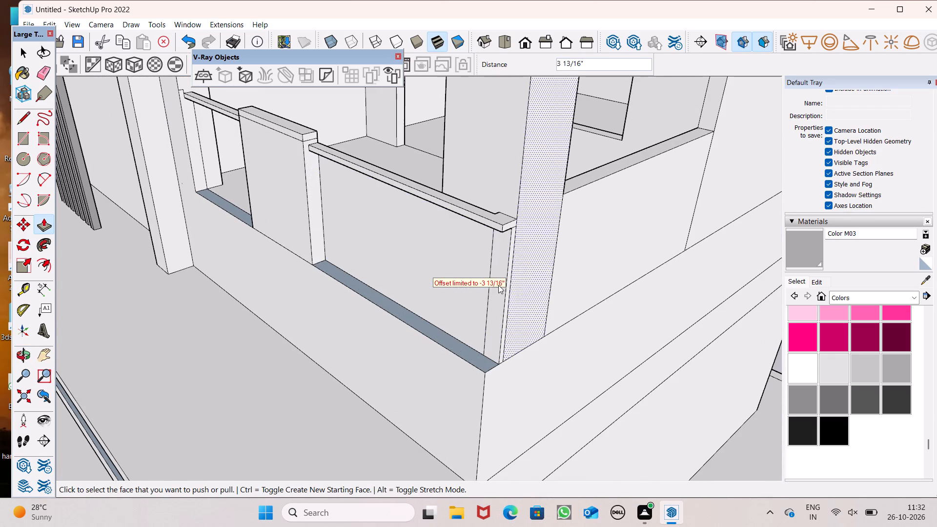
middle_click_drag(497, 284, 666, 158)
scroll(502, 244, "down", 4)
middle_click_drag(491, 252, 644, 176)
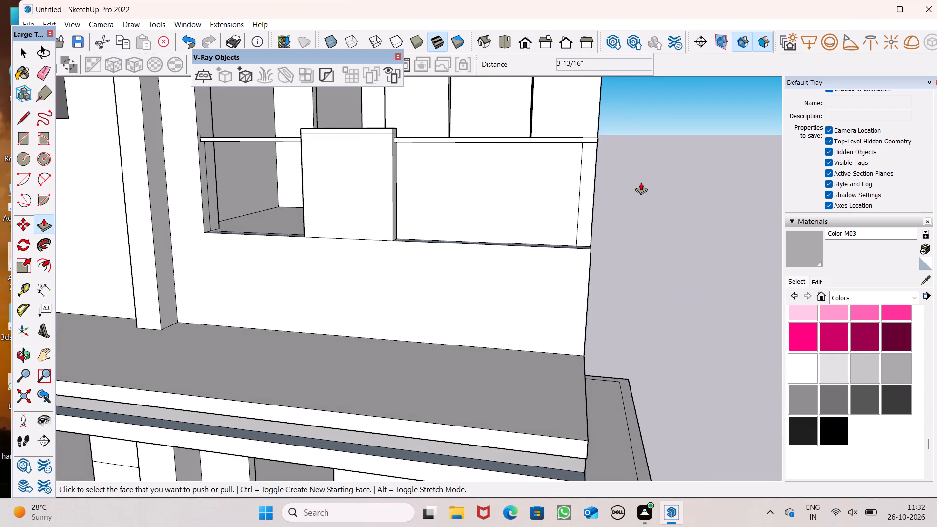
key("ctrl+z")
Draw a line across the corner panel's cap at the notch, about 3 13/16" long, and continue it down the front face to the base.
middle_click_drag(605, 209, 480, 245)
middle_click_drag(521, 257, 512, 262)
scroll(512, 262, "up", 1)
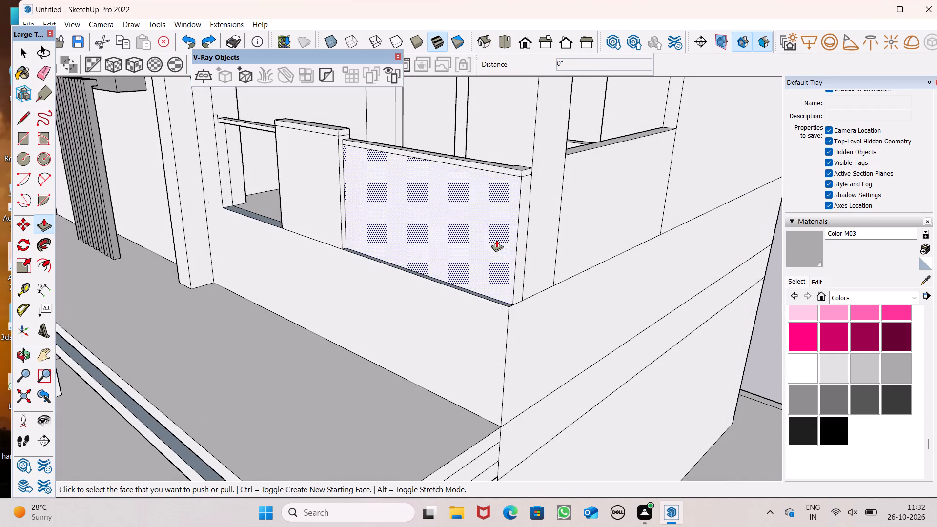
left_click(21, 119)
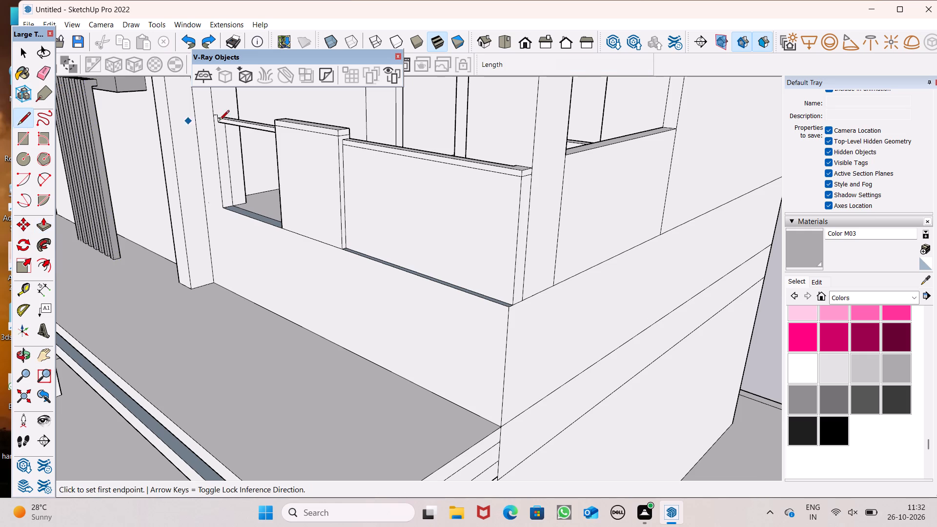
middle_click_drag(505, 183, 555, 187)
scroll(570, 194, "up", 2)
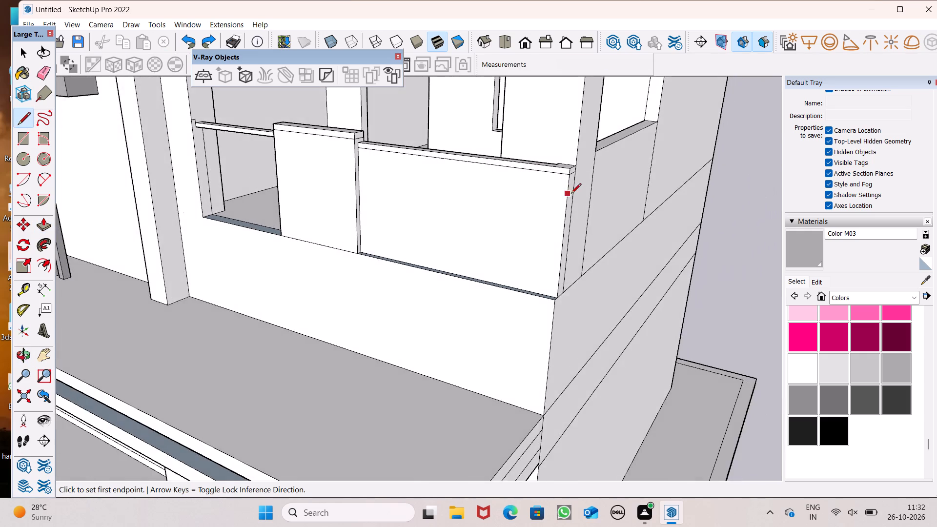
scroll(571, 194, "up", 4)
middle_click_drag(549, 173, 587, 226)
scroll(565, 196, "up", 6)
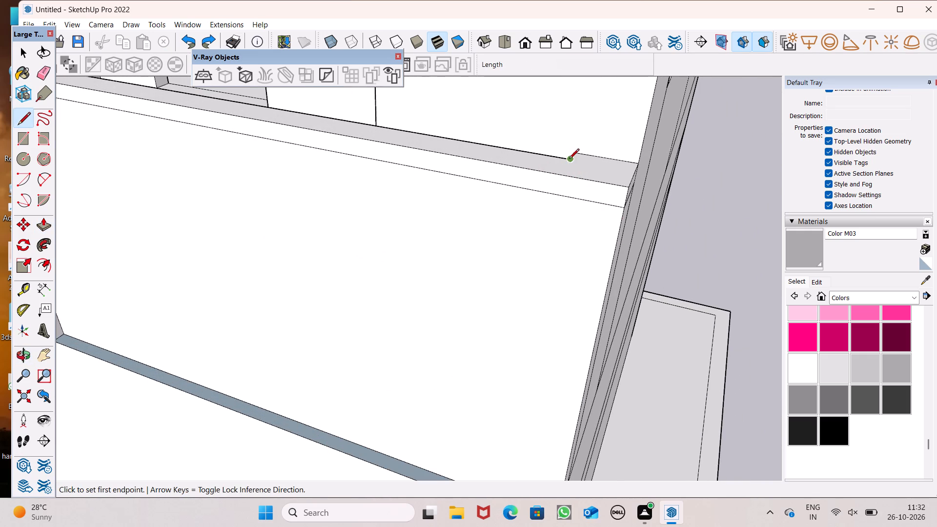
left_click(569, 159)
left_click(559, 174)
left_click(559, 178)
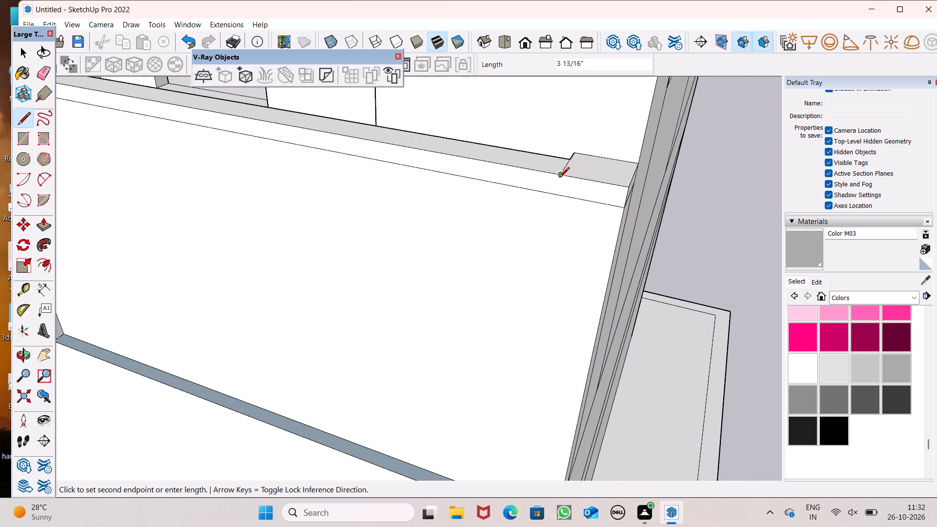
scroll(537, 239, "down", 7)
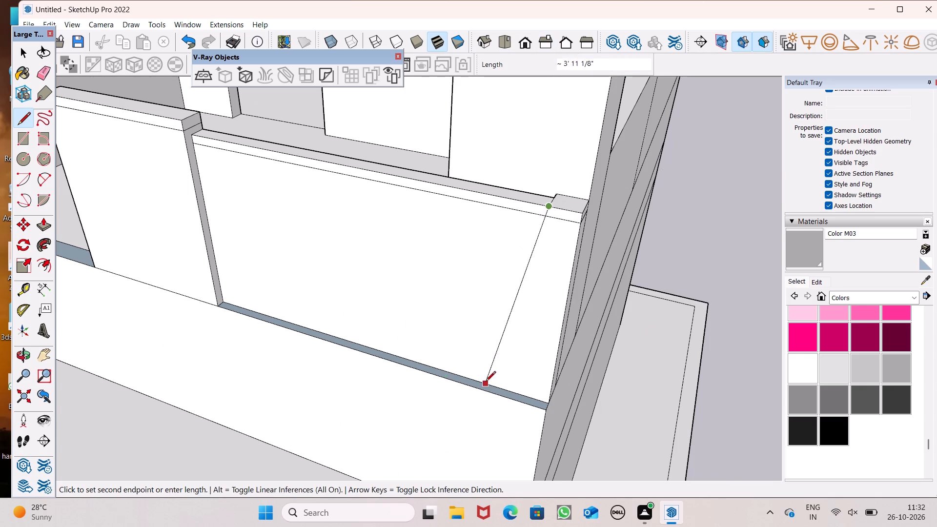
scroll(514, 383, "up", 7)
left_click(529, 400)
scroll(525, 410, "down", 2)
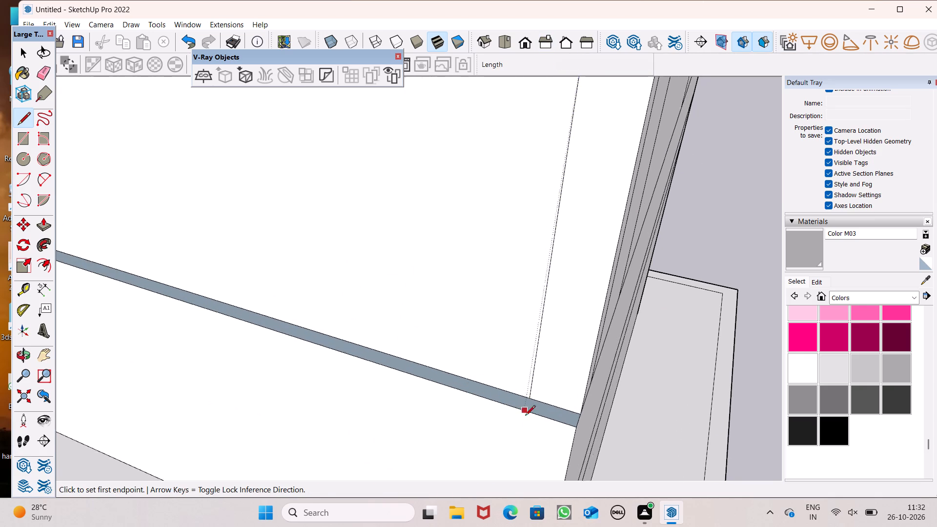
scroll(525, 416, "down", 9)
middle_click_drag(519, 412, 576, 426)
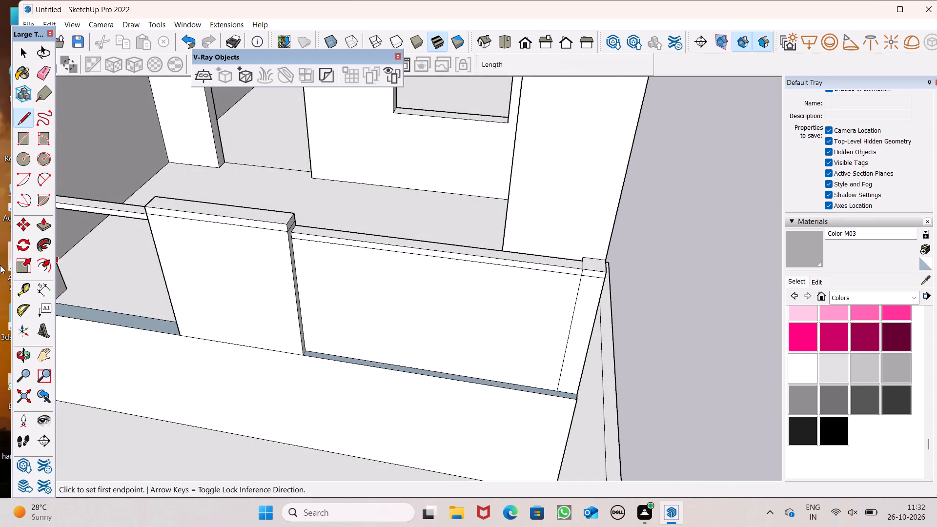
Push the corner panel's face between the middle panel and the new line inward 3 13/16", leaving a post at the corner.
left_click(40, 227)
left_click_drag(354, 348, 369, 337)
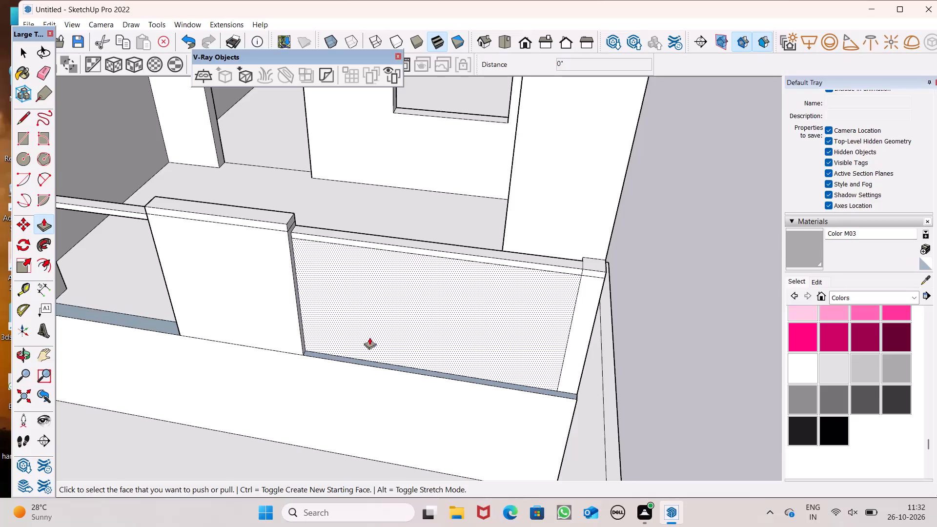
left_click_drag(369, 337, 419, 310)
Draw a rectangle about 1' 2 3/16" by 1' 7/8" near the centre of the middle parapet panel's front face.
scroll(410, 335, "down", 2)
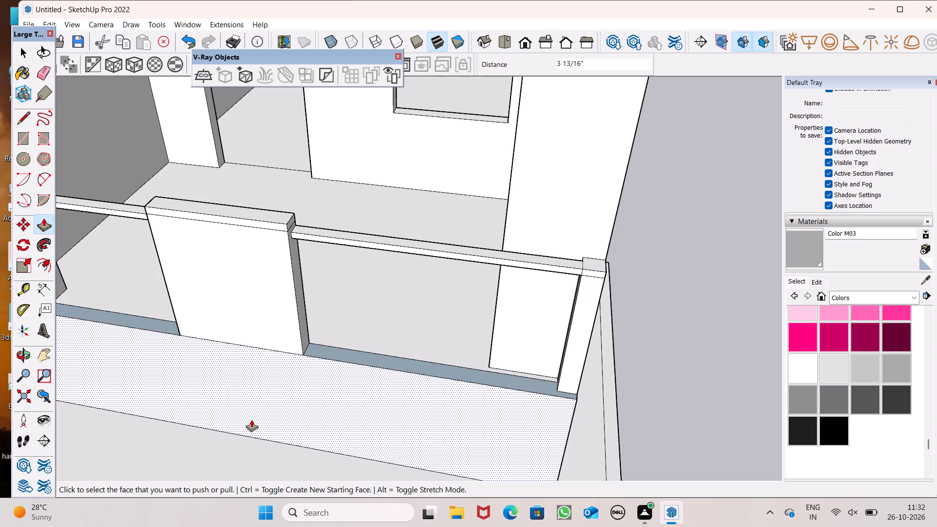
scroll(500, 320, "down", 2)
middle_click_drag(475, 345, 494, 345)
middle_click_drag(494, 345, 524, 338)
scroll(550, 296, "down", 3)
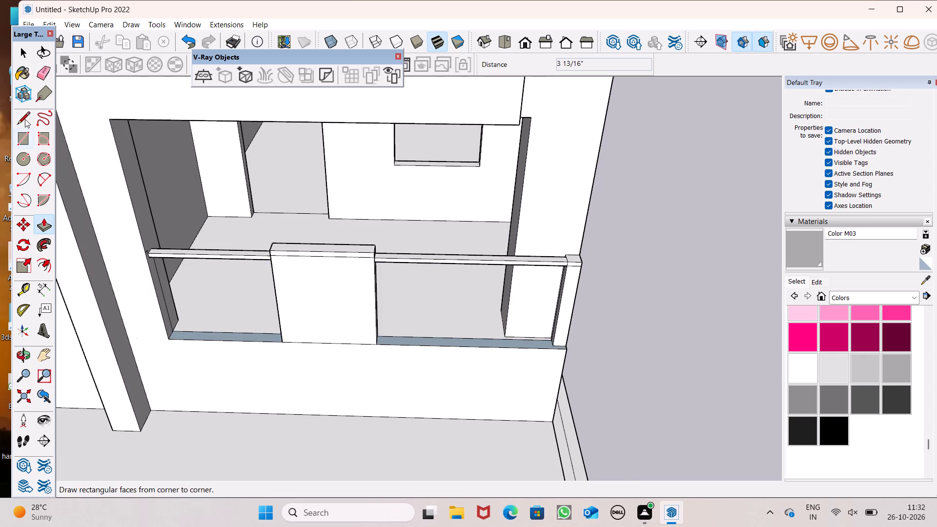
left_click(24, 135)
scroll(465, 199, "down", 1)
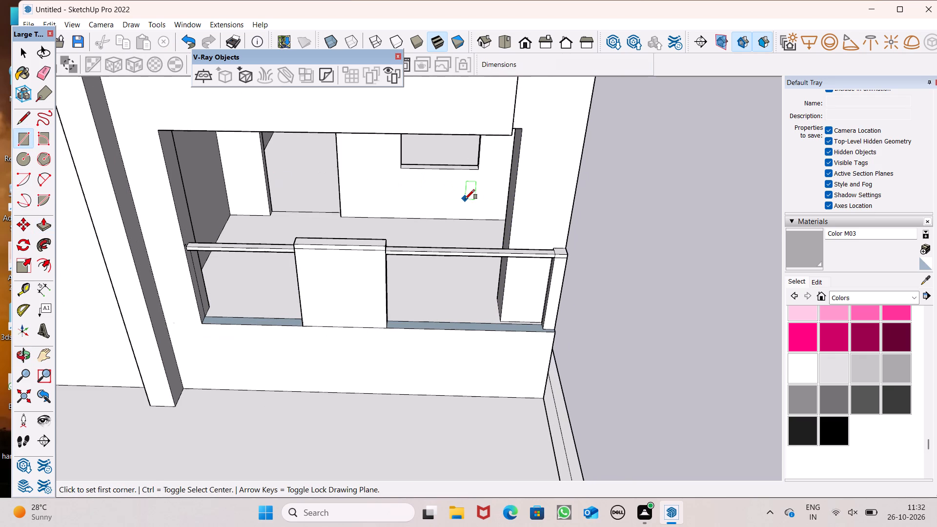
scroll(462, 203, "down", 1)
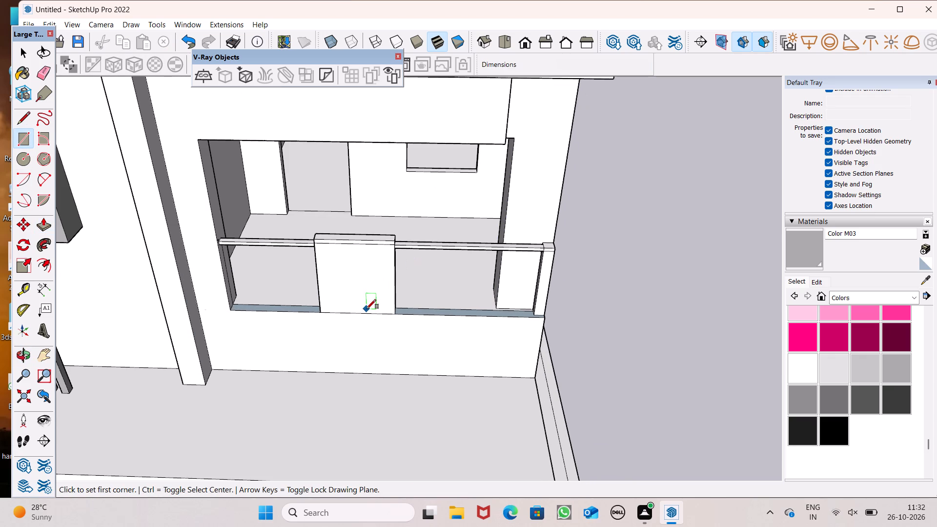
middle_click_drag(357, 304, 344, 253)
scroll(358, 286, "up", 1)
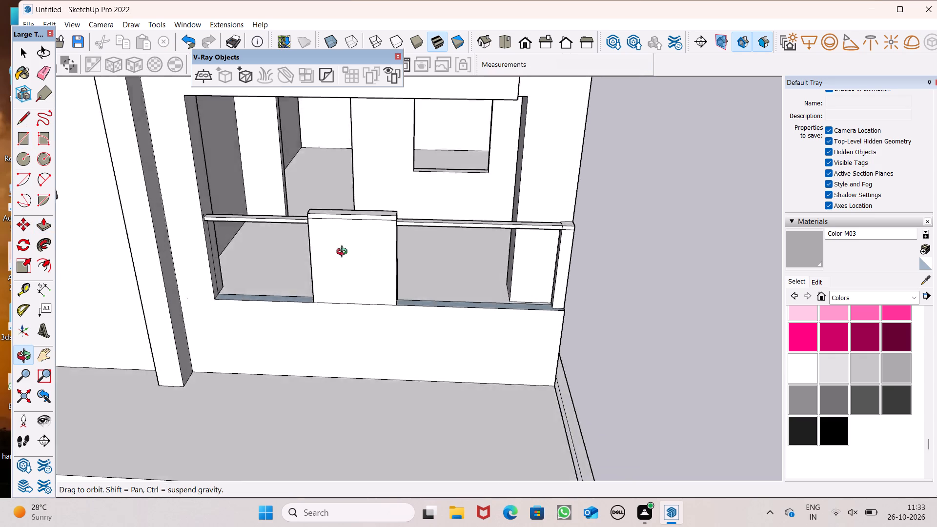
middle_click_drag(344, 253, 357, 219)
scroll(347, 243, "up", 6)
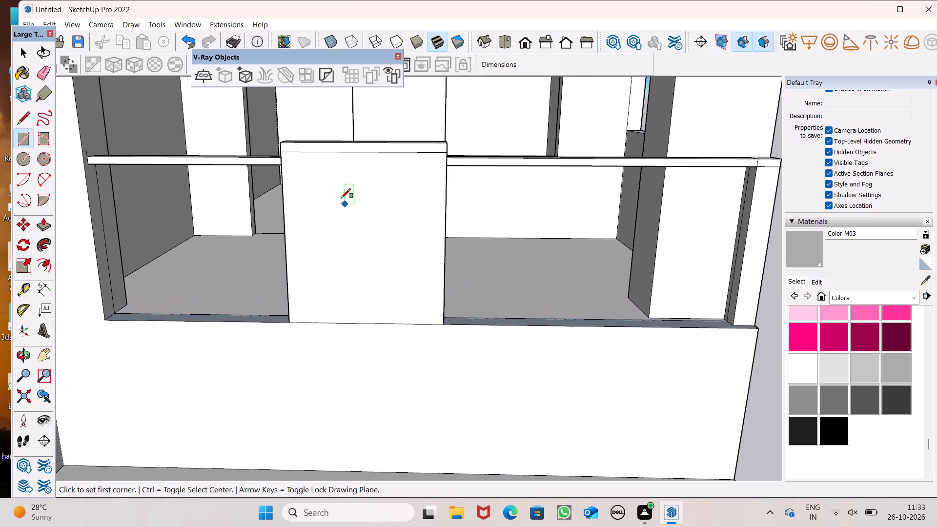
scroll(333, 209, "up", 6)
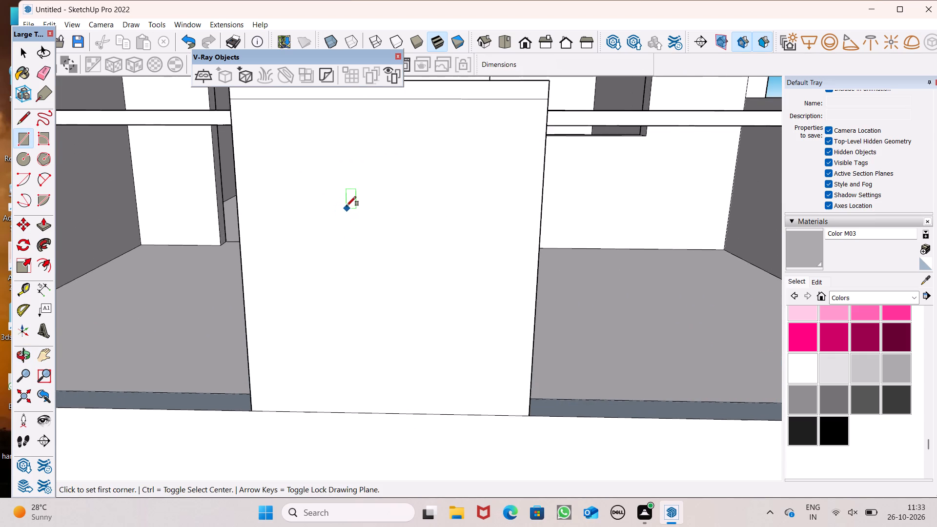
scroll(346, 203, "down", 3)
middle_click_drag(346, 213, 337, 208)
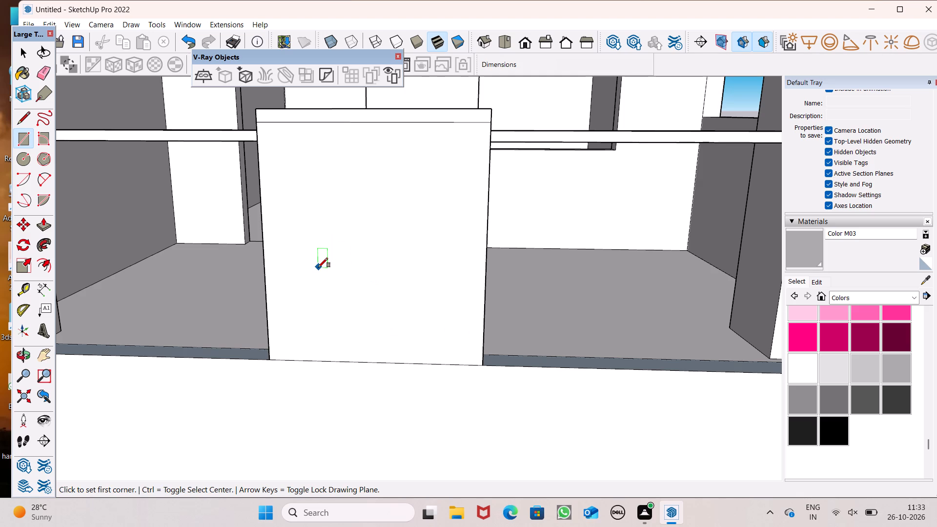
scroll(348, 184, "up", 2)
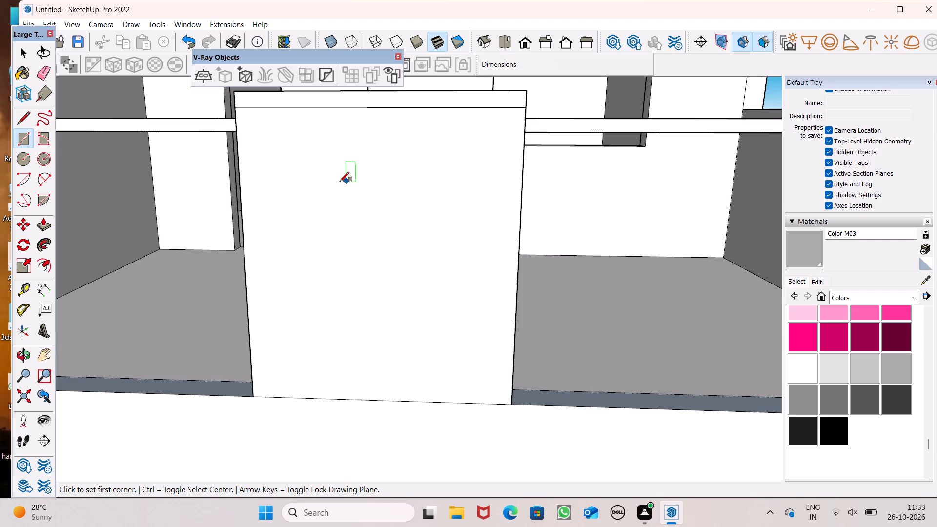
left_click(329, 197)
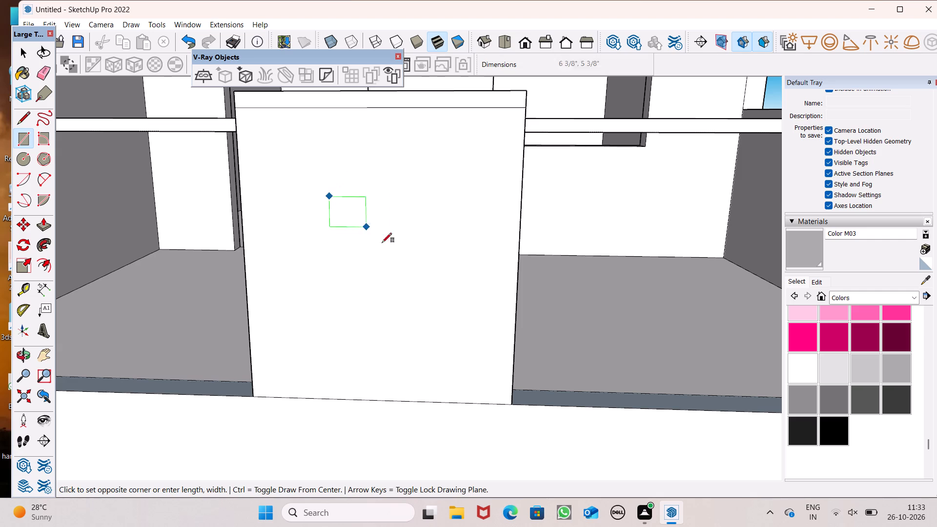
left_click(419, 278)
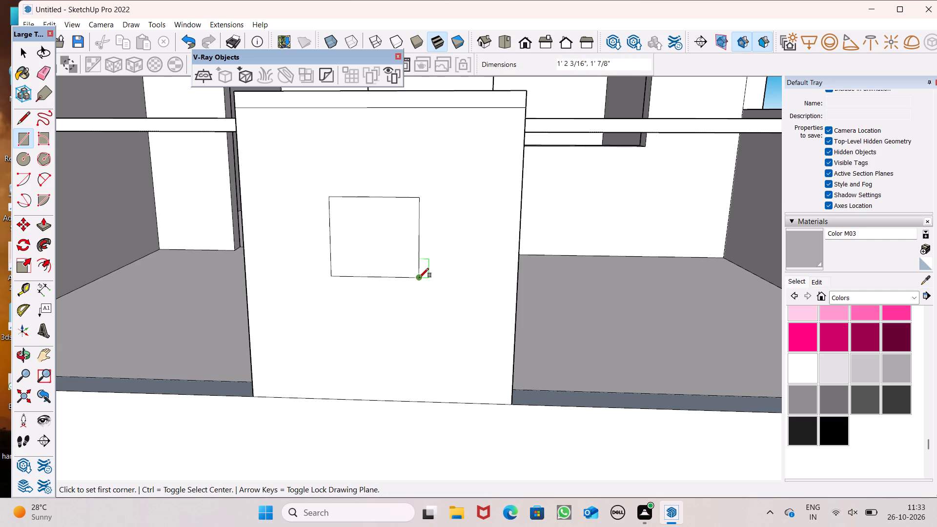
Offset the rectangle on the middle panel outward about 7/8" to form a border strip.
left_click(42, 227)
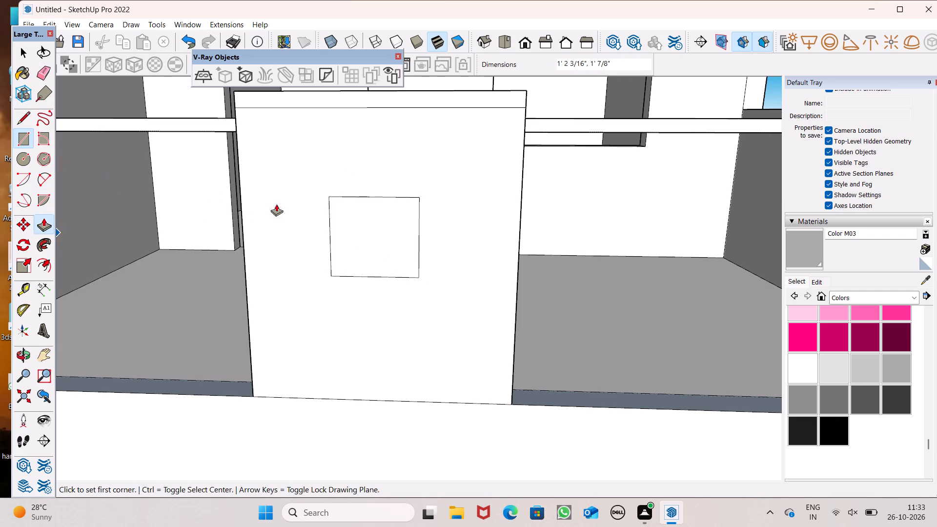
scroll(552, 224, "down", 3)
middle_click_drag(543, 247, 547, 266)
scroll(487, 225, "up", 3)
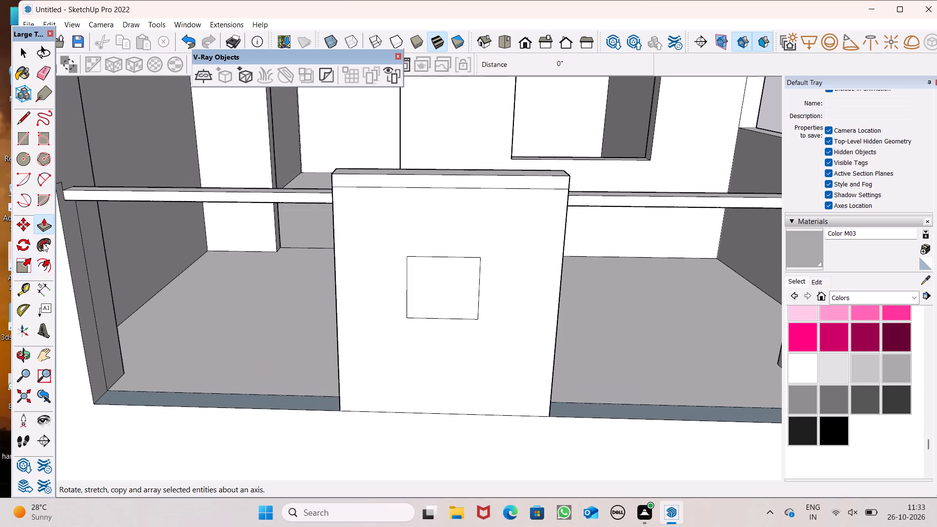
left_click_drag(44, 265, 49, 266)
scroll(354, 321, "up", 4)
scroll(493, 230, "up", 3)
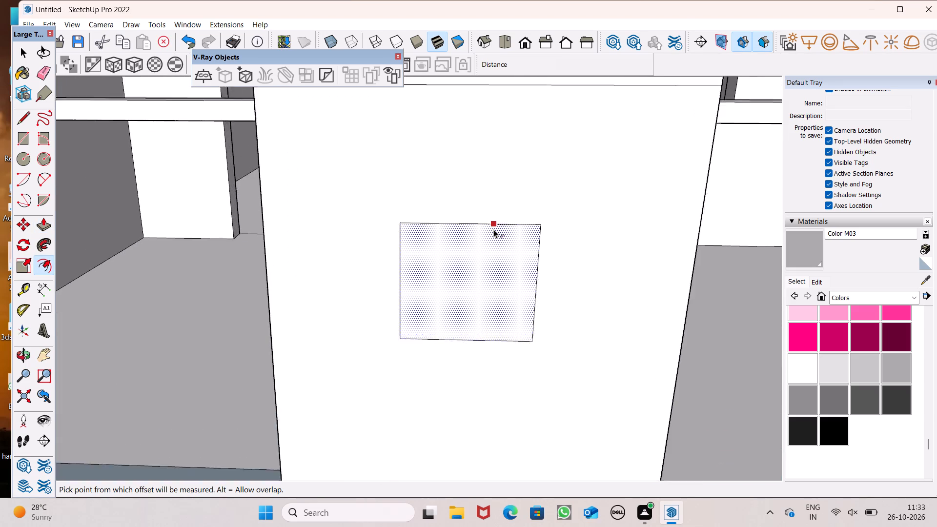
scroll(493, 229, "up", 1)
left_click_drag(493, 229, 498, 212)
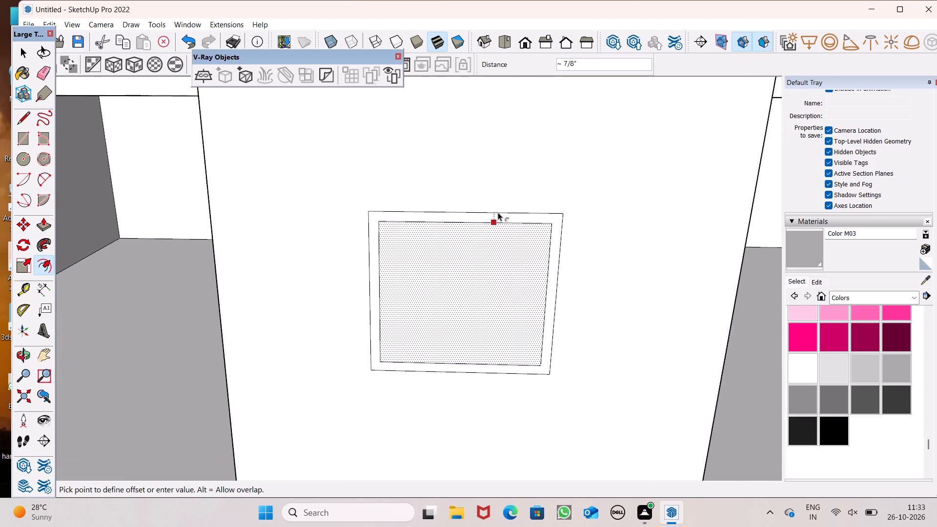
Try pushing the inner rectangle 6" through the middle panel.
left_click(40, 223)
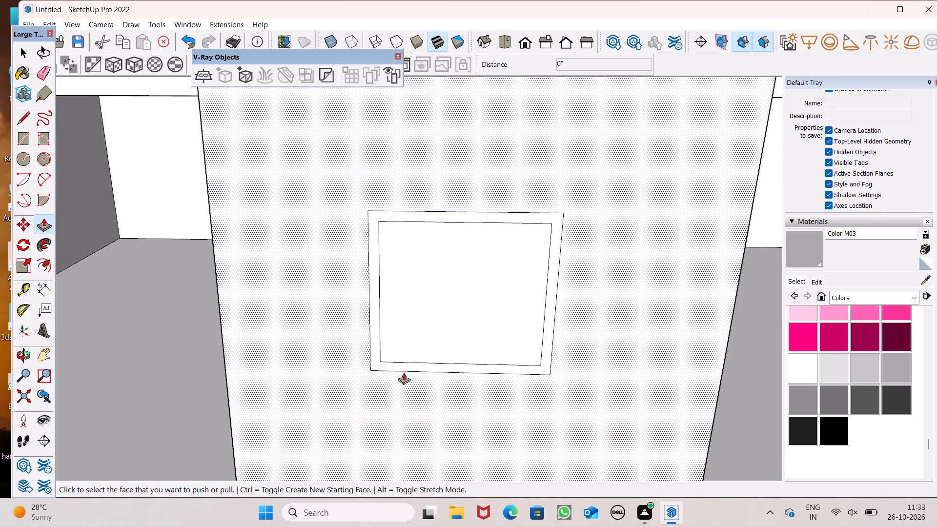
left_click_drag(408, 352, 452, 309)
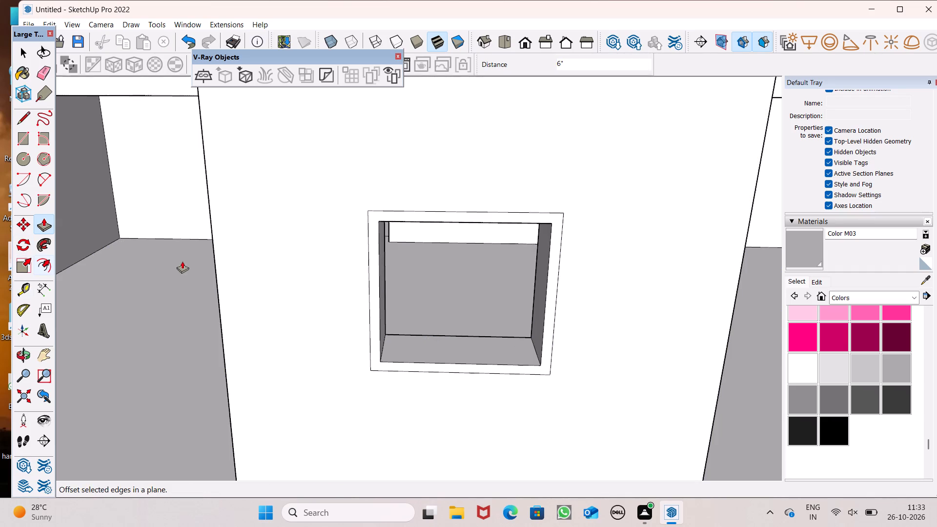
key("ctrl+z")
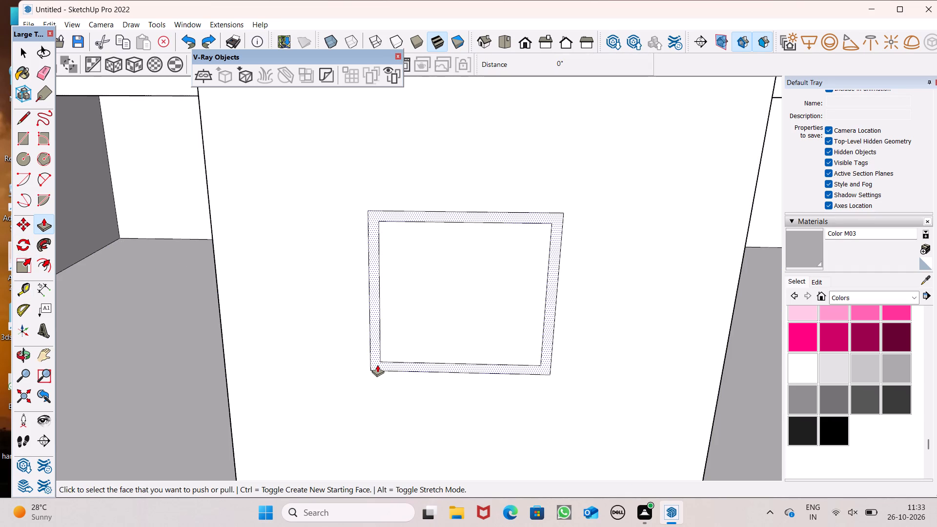
Push the inner rectangle 6" through the middle parapet panel to cut an opening inside the border strip.
left_click_drag(406, 346, 424, 322)
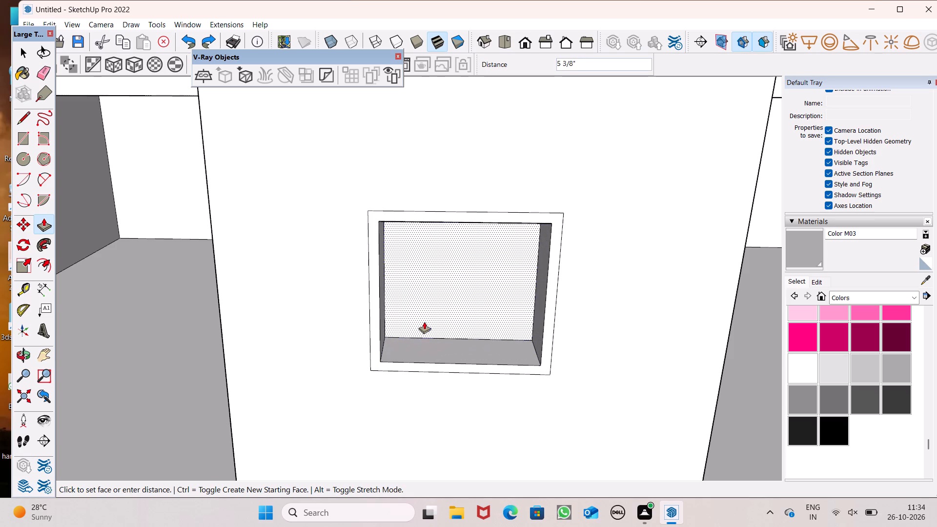
left_click_drag(424, 322, 425, 320)
middle_click_drag(414, 346, 416, 327)
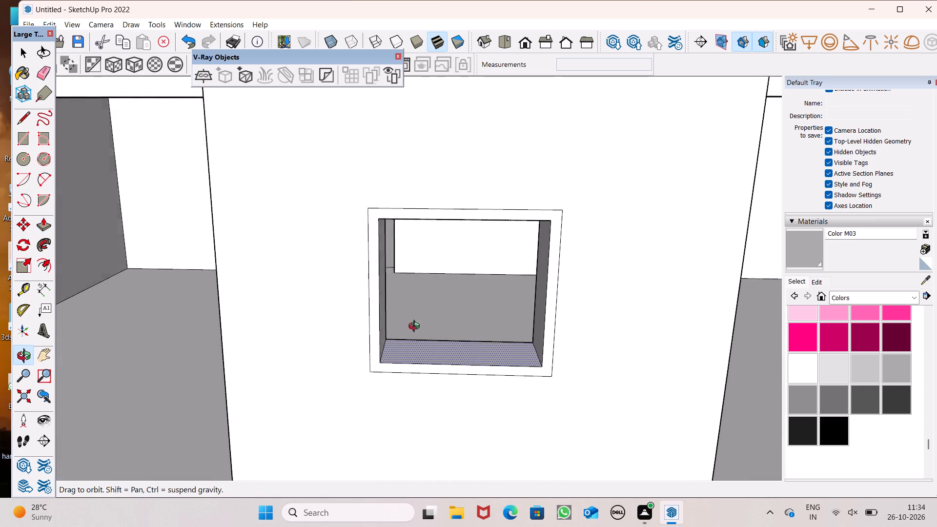
middle_click_drag(416, 327, 384, 334)
scroll(379, 337, "up", 2)
middle_click_drag(397, 340, 403, 336)
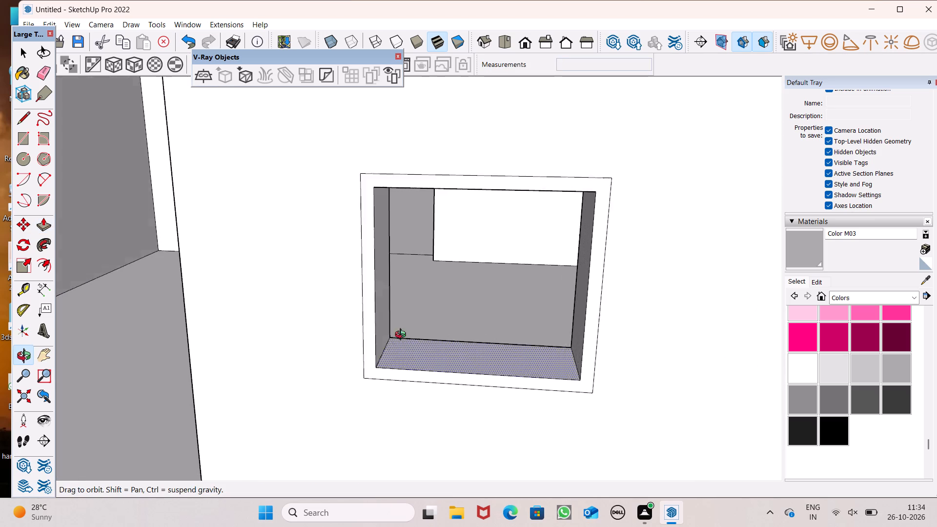
middle_click_drag(403, 336, 402, 310)
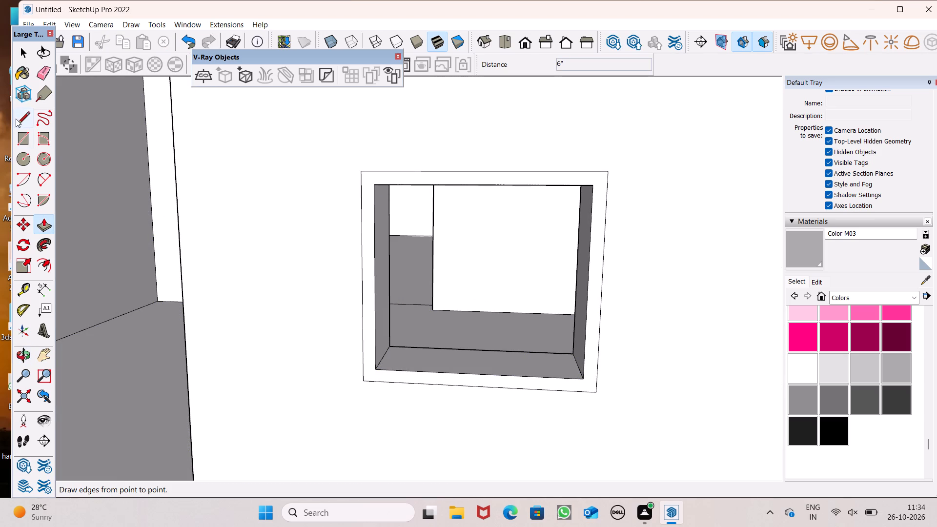
Draw a line along the rear top edge of the middle panel's opening to close its back with a face.
left_click(27, 125)
scroll(412, 231, "up", 1)
middle_click_drag(412, 231, 433, 132)
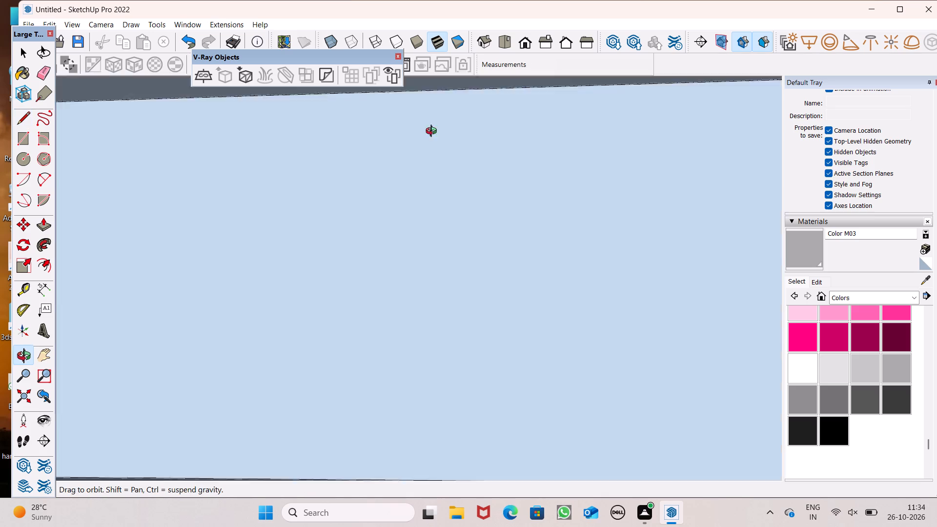
middle_click_drag(433, 132, 433, 225)
scroll(433, 225, "down", 6)
scroll(559, 202, "up", 1)
middle_click_drag(557, 202, 559, 171)
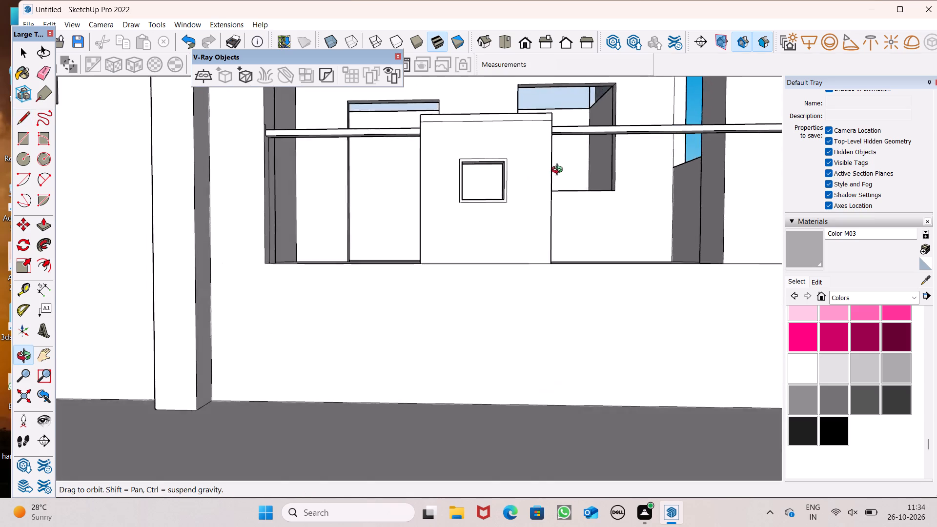
middle_click_drag(559, 171, 527, 172)
scroll(459, 171, "up", 8)
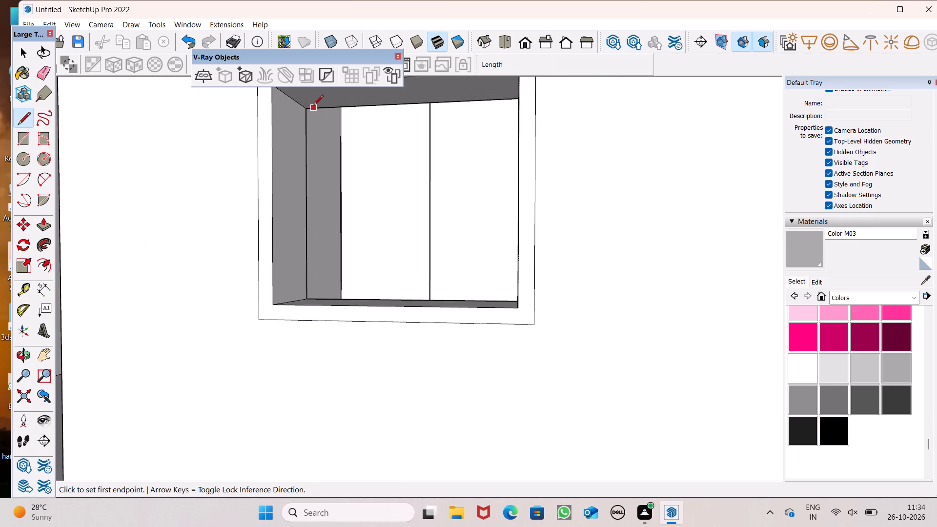
left_click(307, 106)
left_click(328, 104)
Pull the border strip around the middle panel's opening outward about 3 1/2" with Push/Pull.
scroll(324, 141, "down", 3)
middle_click_drag(347, 187, 318, 255)
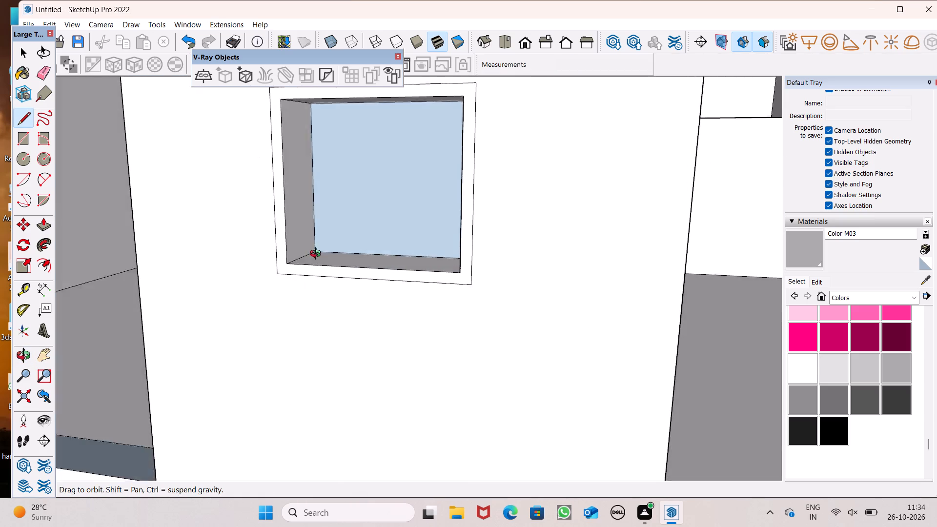
middle_click_drag(318, 255, 392, 264)
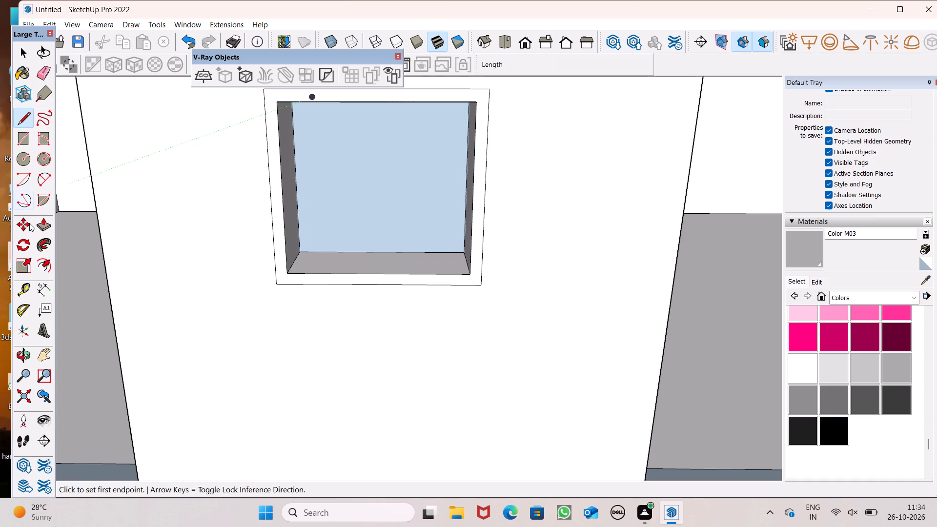
left_click(40, 225)
scroll(331, 221, "down", 2)
middle_click_drag(407, 229, 0, 175)
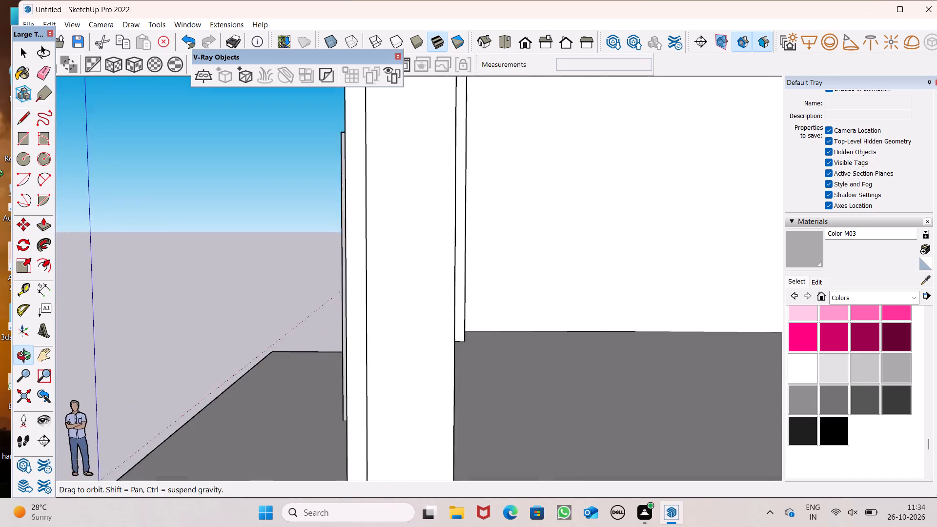
middle_click_drag(0, 175, 39, 177)
scroll(0, 181, "up", 1)
middle_click_drag(426, 203, 525, 190)
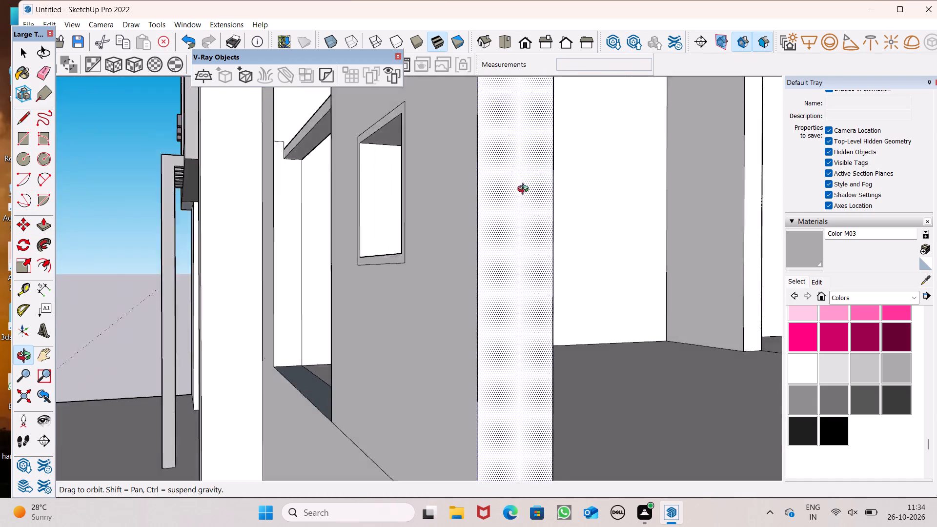
middle_click_drag(525, 190, 749, 224)
scroll(477, 258, "up", 2)
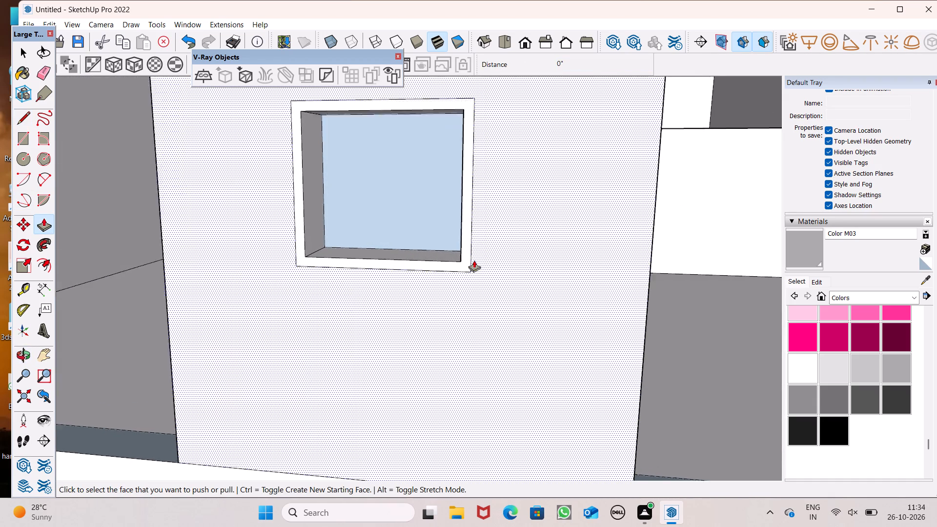
scroll(474, 260, "up", 2)
left_click_drag(463, 263, 455, 271, "ctrl")
Push the projecting border frame around the opening back about 2 15/16" toward the panel face.
scroll(460, 259, "down", 4)
middle_click_drag(499, 245, 611, 259)
scroll(611, 259, "up", 1)
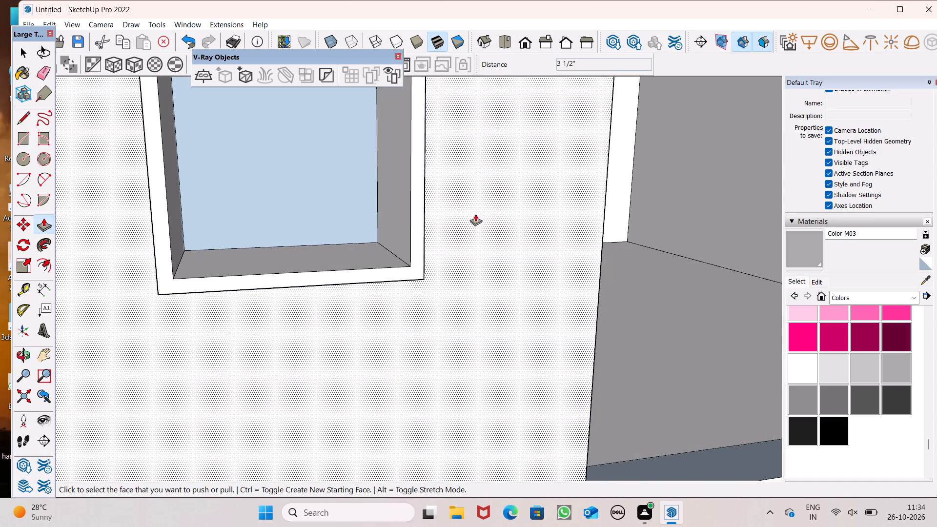
key("space")
scroll(460, 209, "down", 5)
key("space")
middle_click_drag(517, 212, 431, 190)
scroll(433, 186, "down", 2)
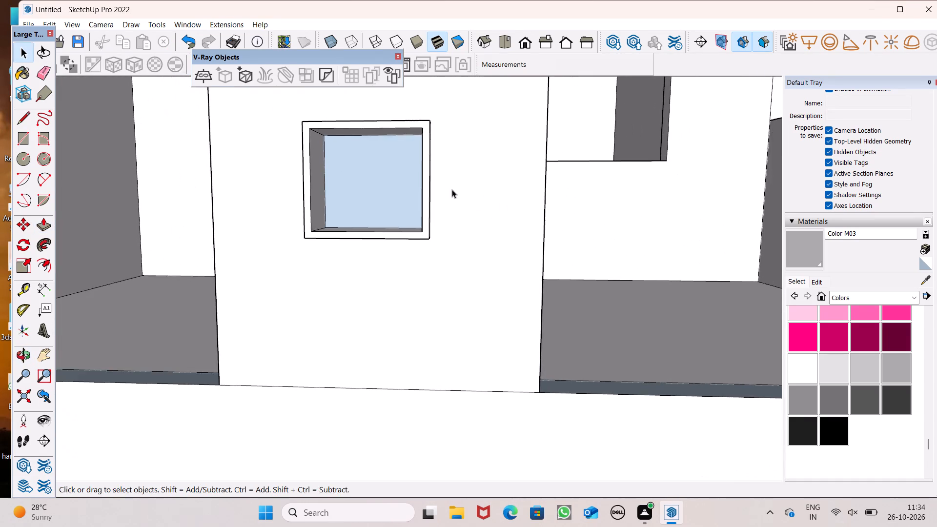
middle_click_drag(459, 189, 490, 184)
scroll(459, 189, "up", 1)
scroll(455, 188, "down", 4)
middle_click_drag(463, 189, 605, 215)
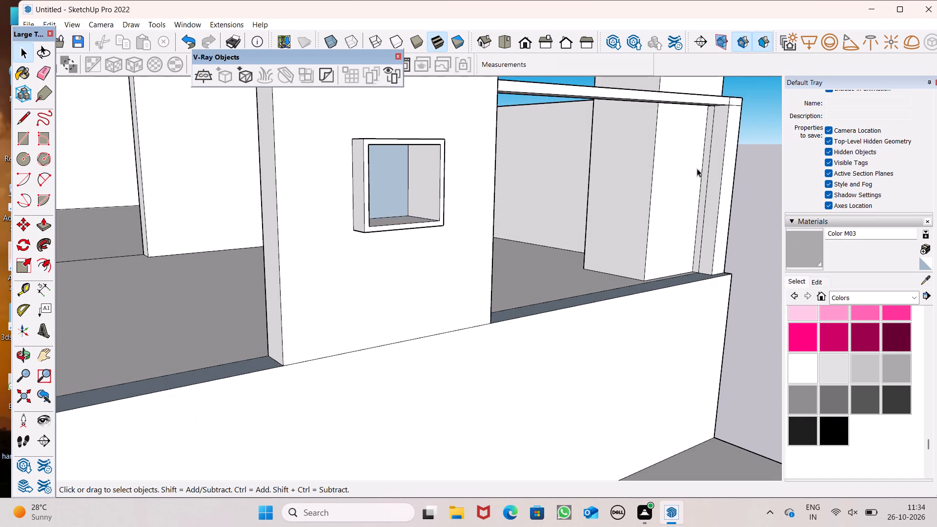
scroll(611, 152, "up", 1)
middle_click_drag(423, 211, 509, 271)
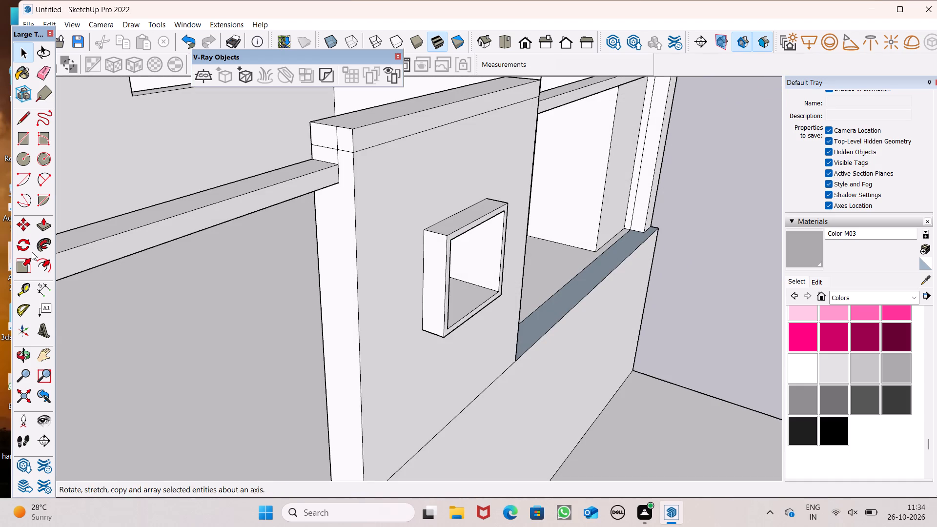
left_click(45, 226)
scroll(399, 271, "up", 5)
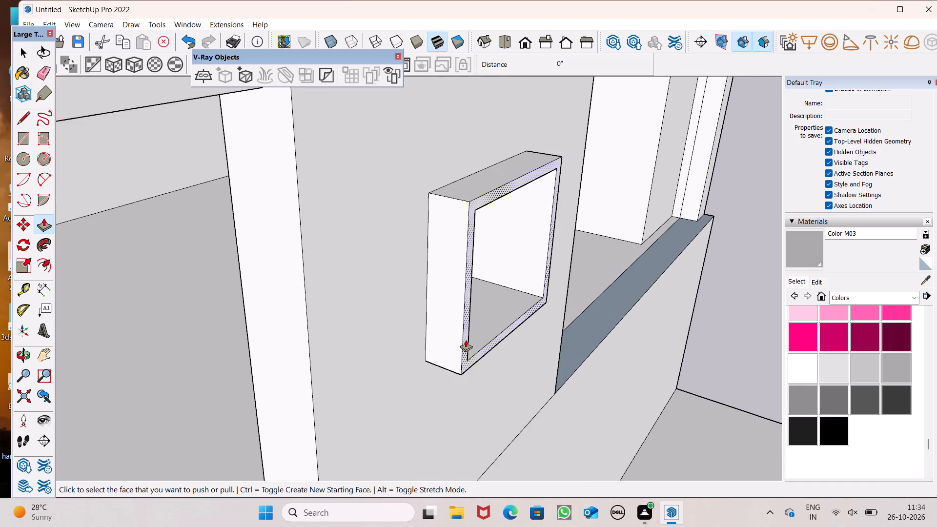
left_click_drag(466, 342, 431, 342)
Paint the face closing the middle panel's opening with Translucent Glass Gray from the Glass and Mirrors materials.
scroll(345, 224, "down", 2)
middle_click_drag(393, 259, 235, 161)
scroll(235, 161, "up", 1)
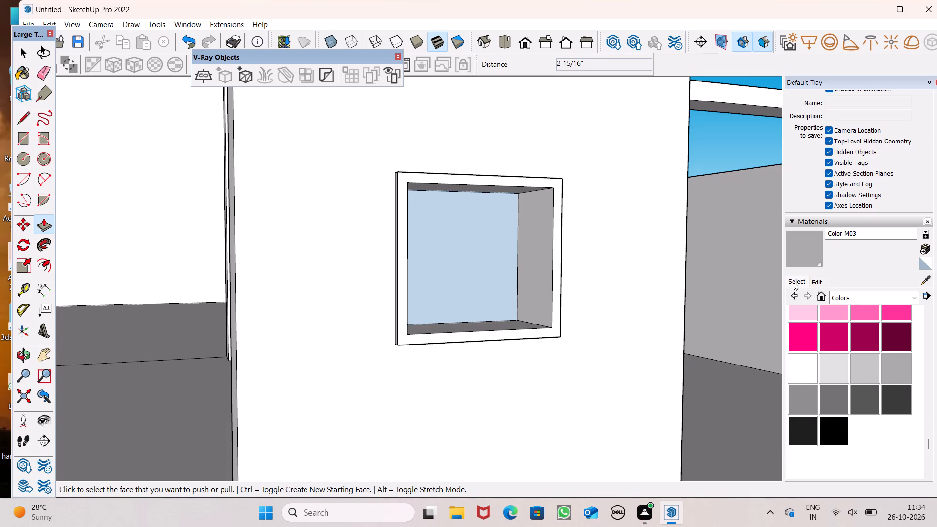
left_click(794, 282)
left_click(843, 300)
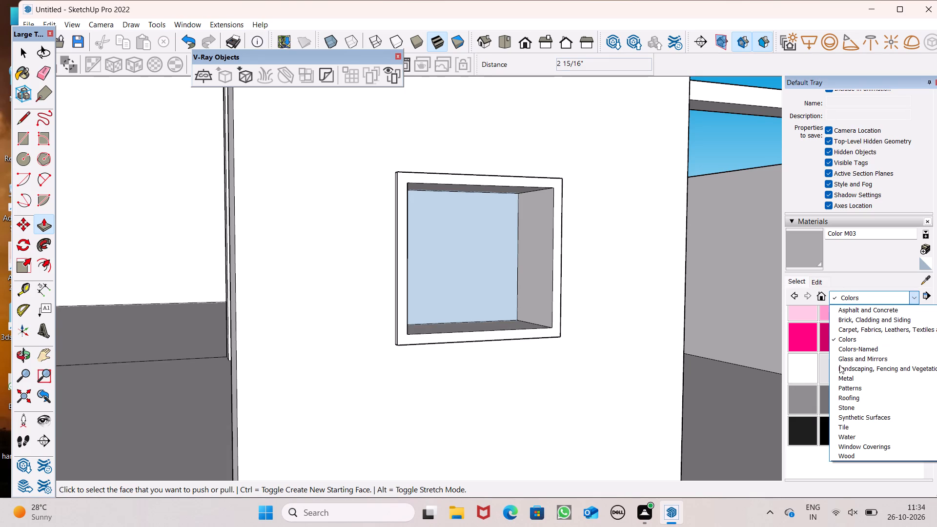
left_click(841, 358)
left_click(902, 345)
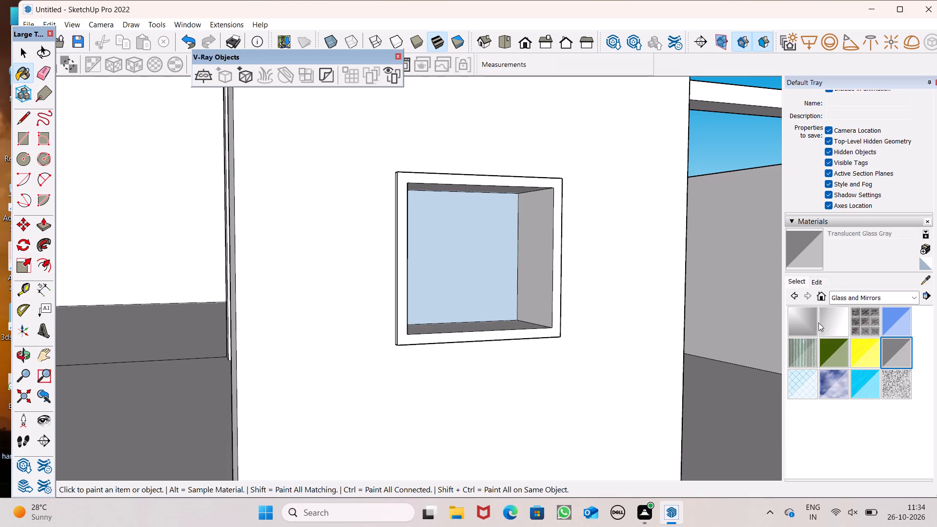
left_click(507, 279)
scroll(455, 258, "down", 2)
middle_click_drag(483, 254, 344, 288)
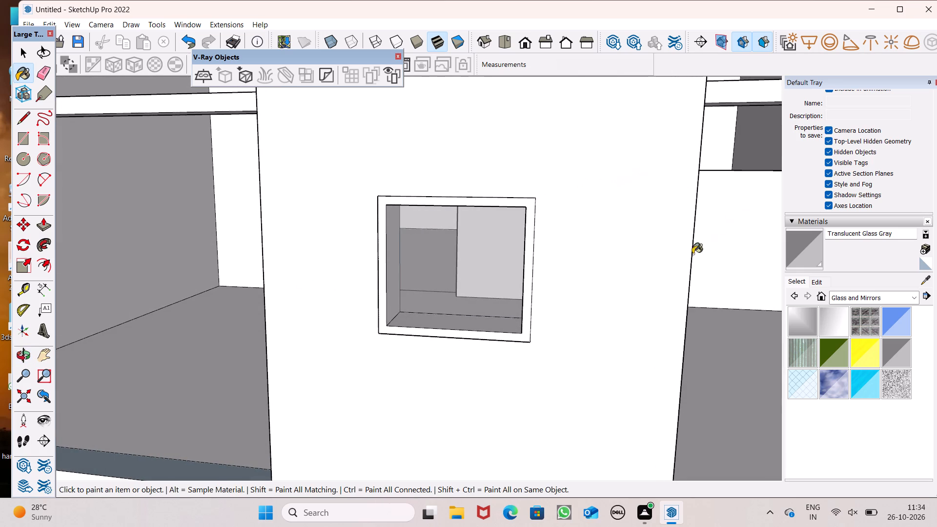
key("space")
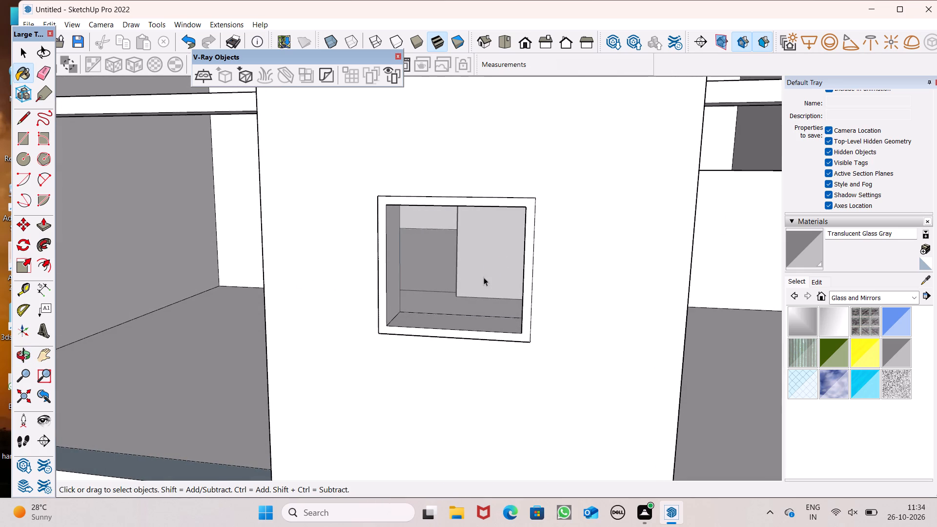
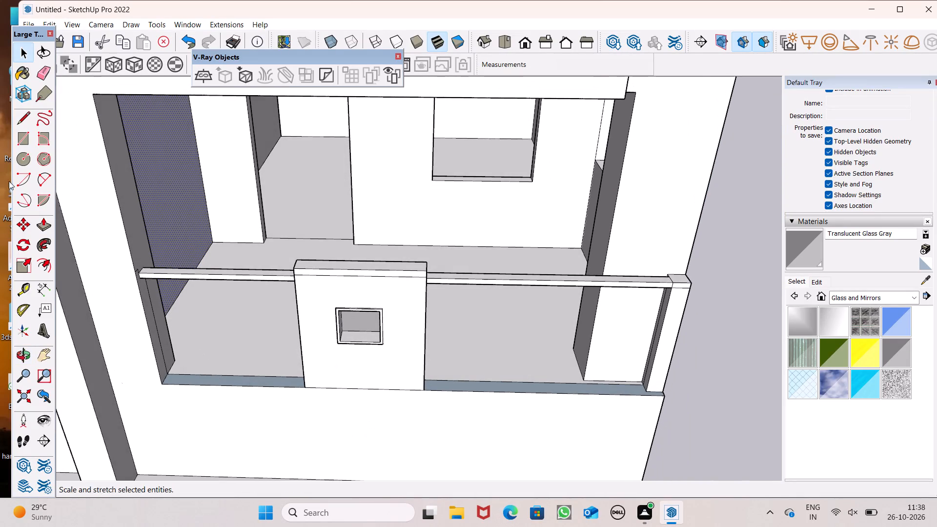
Examine the rail, ledge and column junction to the left of the middle panel from several angles.
left_click(22, 150)
left_click(25, 136)
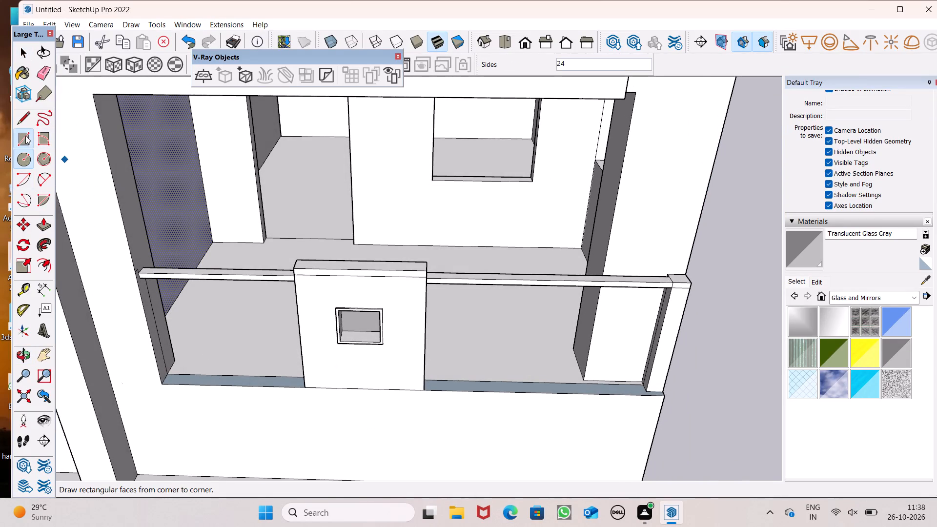
scroll(211, 208, "down", 2)
middle_click_drag(238, 310, 240, 365)
scroll(233, 371, "up", 6)
scroll(240, 351, "down", 2)
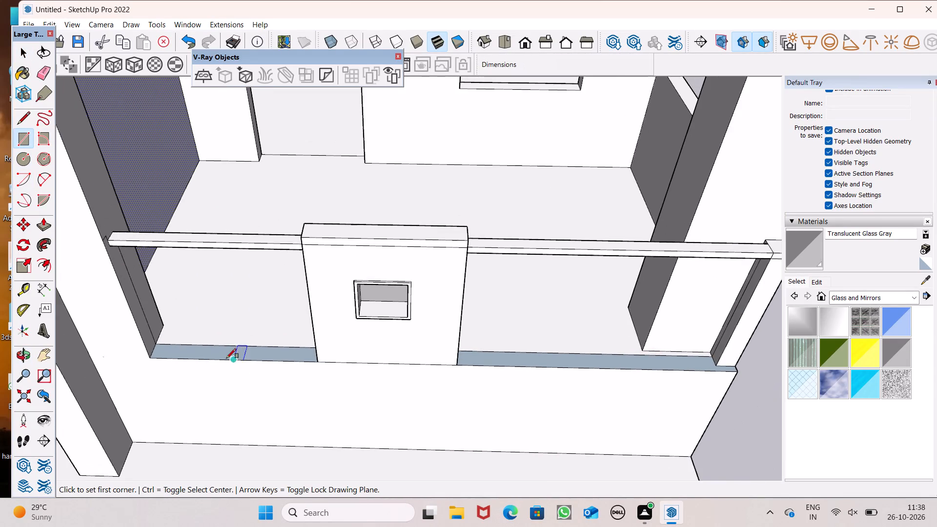
middle_click_drag(226, 358, 219, 389)
scroll(196, 362, "up", 6)
scroll(274, 332, "down", 5)
middle_click_drag(280, 346, 159, 226)
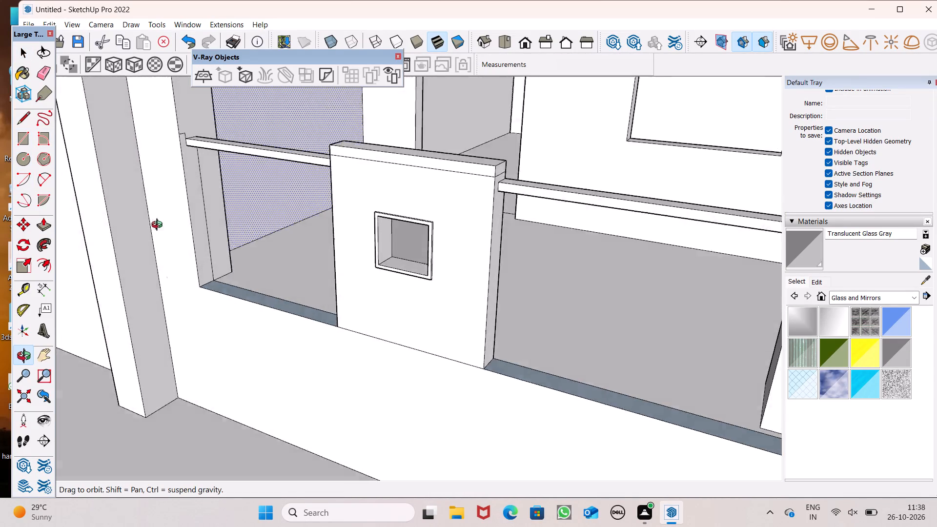
middle_click_drag(159, 226, 192, 189)
scroll(191, 186, "down", 3)
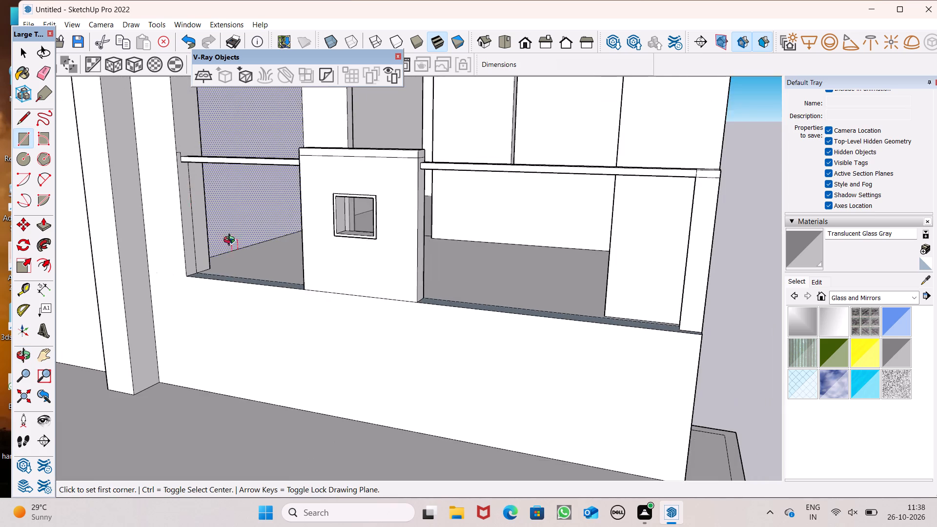
middle_click_drag(231, 241, 217, 274)
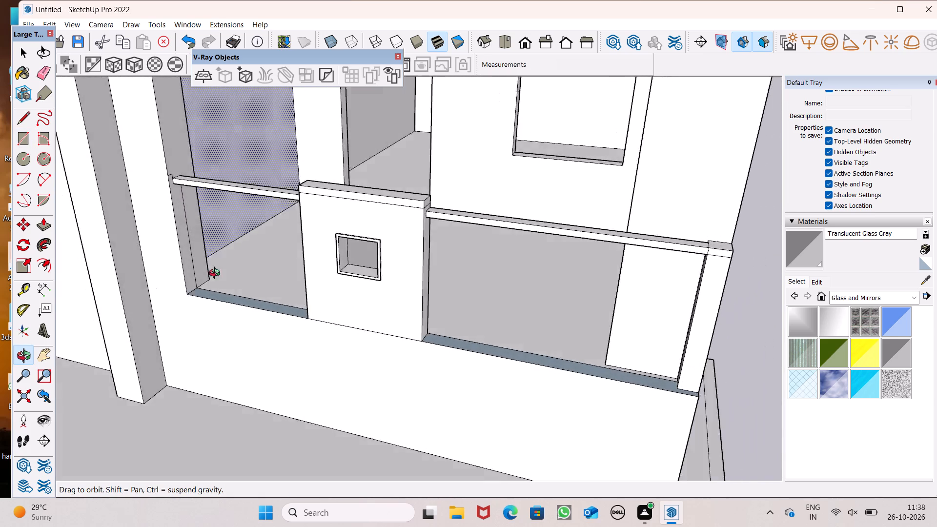
middle_click_drag(217, 274, 218, 140)
scroll(212, 142, "up", 1)
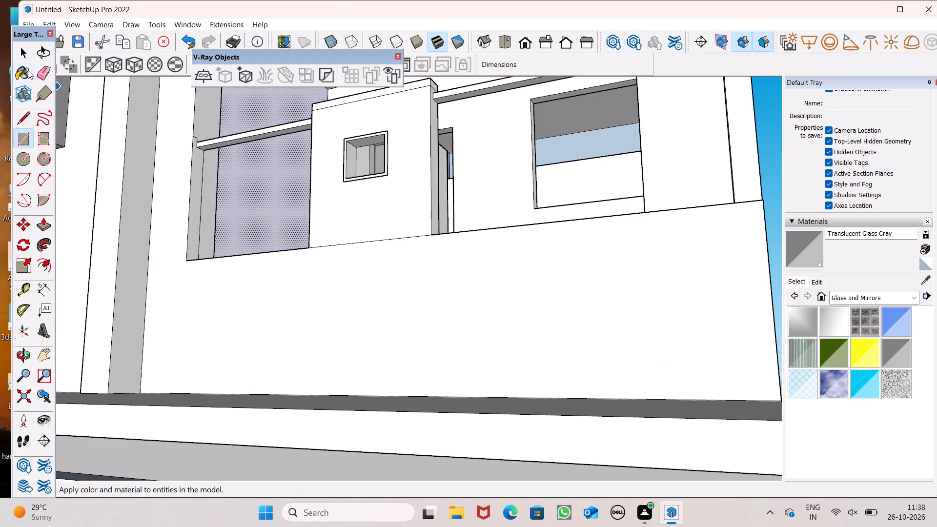
Erase the leftover short edges on the column face around the outer end of the left rail.
left_click(39, 72)
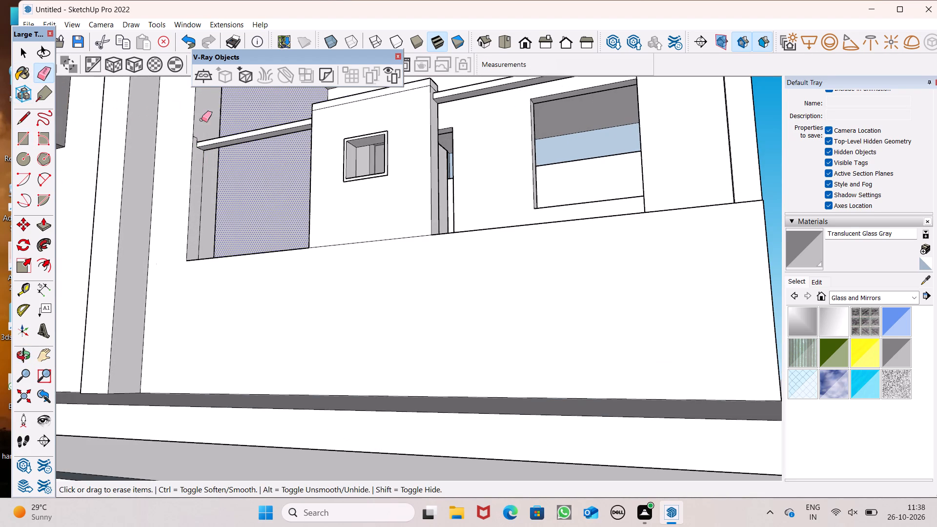
middle_click_drag(250, 162, 221, 232)
scroll(221, 232, "up", 10)
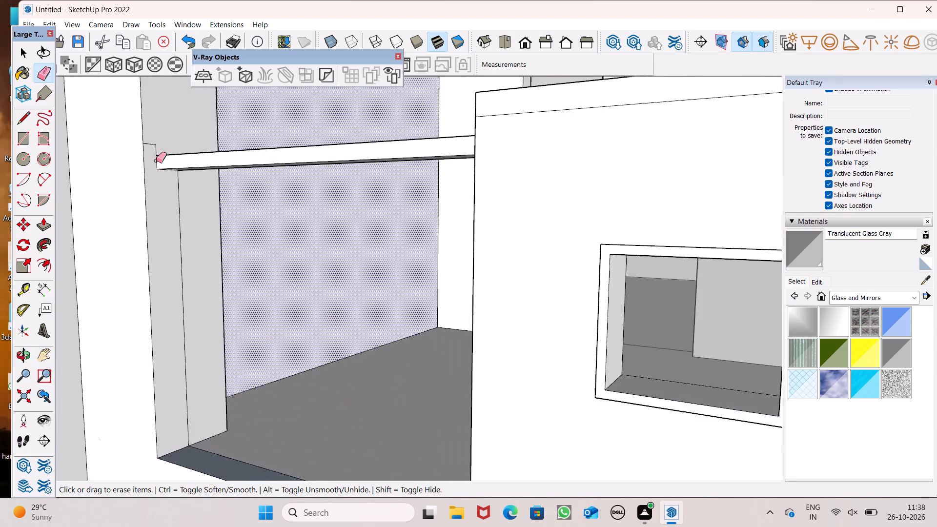
scroll(156, 161, "up", 3)
left_click_drag(148, 136, 159, 138)
left_click(191, 200)
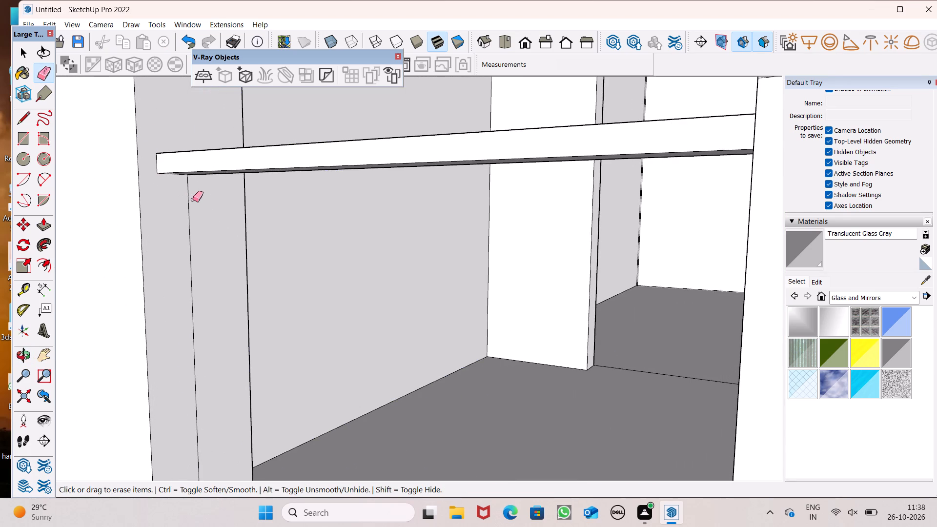
left_click(186, 199)
Draw a 3' 8 3/8" vertical line on the column face from the left rail's lower front corner down to the ledge.
middle_click_drag(183, 223, 72, 160)
left_click(22, 122)
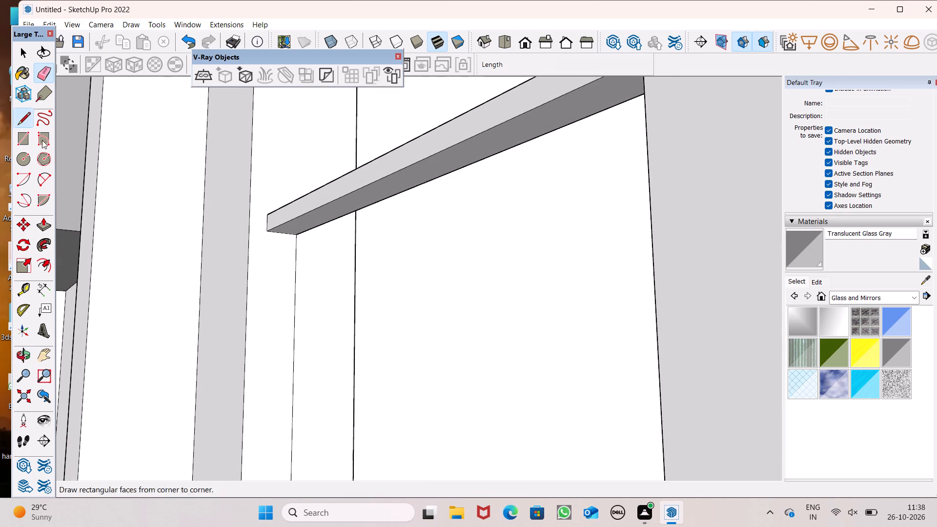
scroll(263, 248, "up", 4)
left_click(273, 225)
scroll(278, 308, "down", 4)
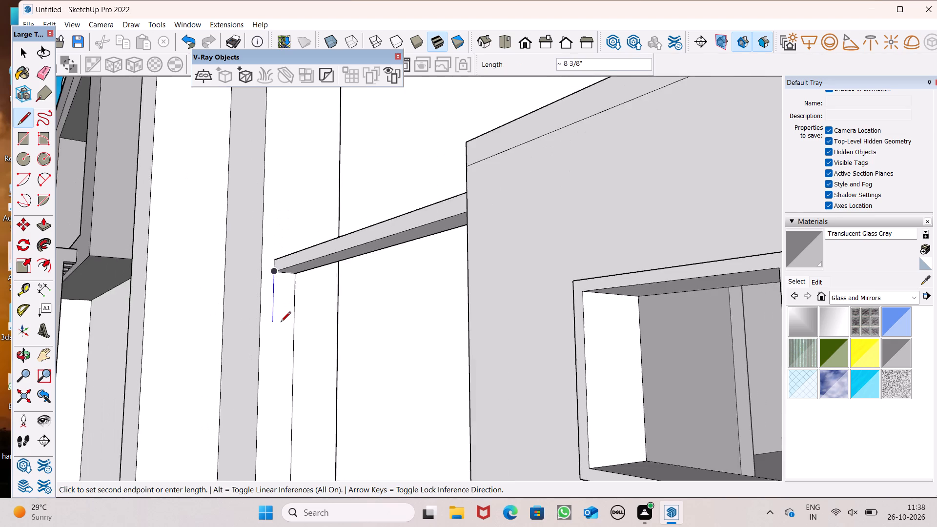
scroll(281, 323, "down", 9)
middle_click_drag(302, 361, 301, 438)
scroll(277, 325, "down", 6)
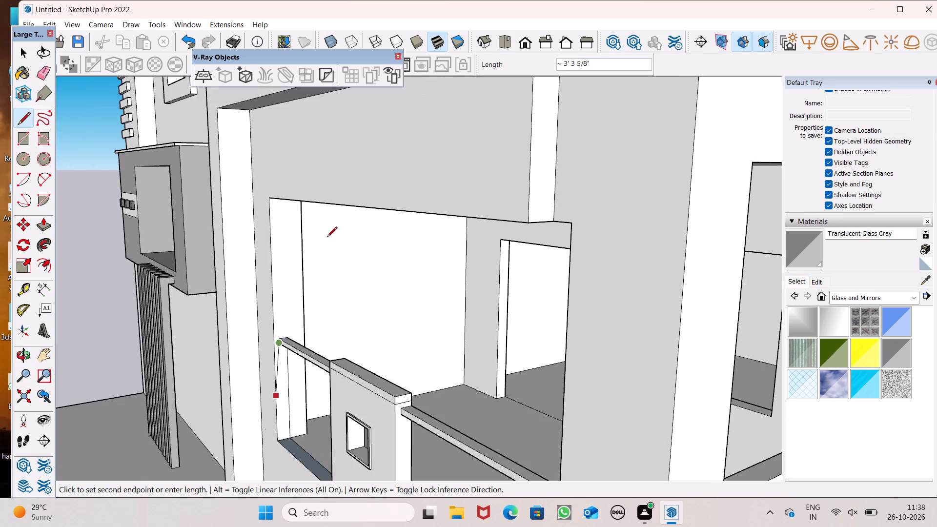
scroll(327, 237, "down", 7)
scroll(319, 335, "up", 14)
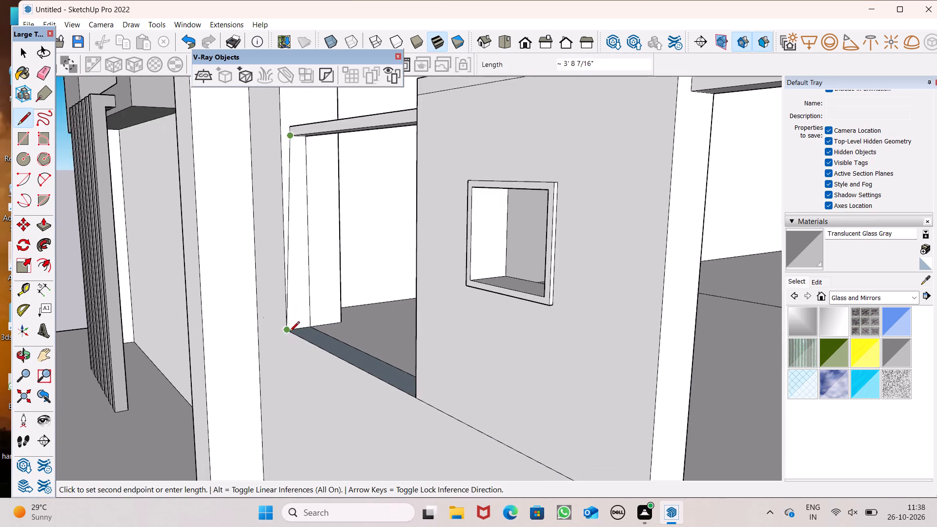
scroll(296, 332, "up", 14)
left_click(293, 324)
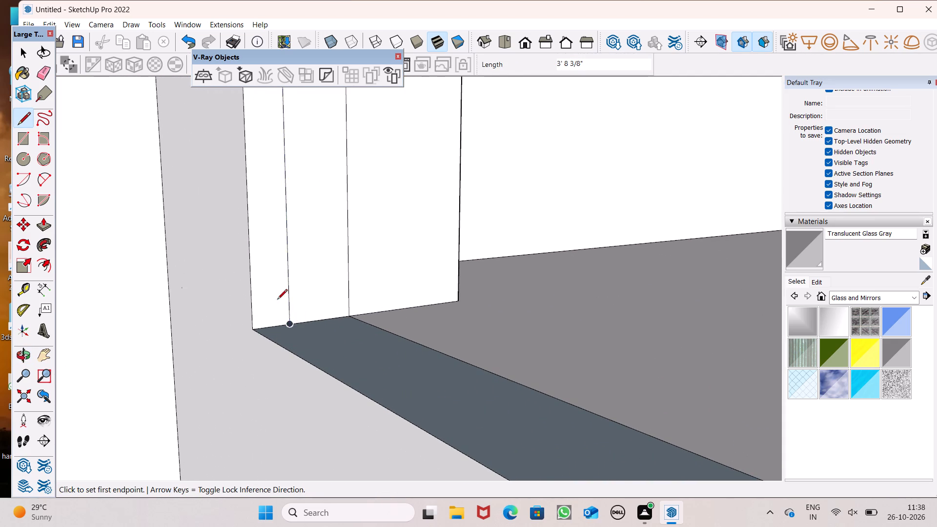
Paint the blue-grey ledge strip below the left rail with Color M00 from the Colors materials.
scroll(273, 279, "down", 14)
middle_click_drag(284, 308, 358, 337)
scroll(313, 347, "down", 5)
middle_click_drag(310, 353, 321, 388)
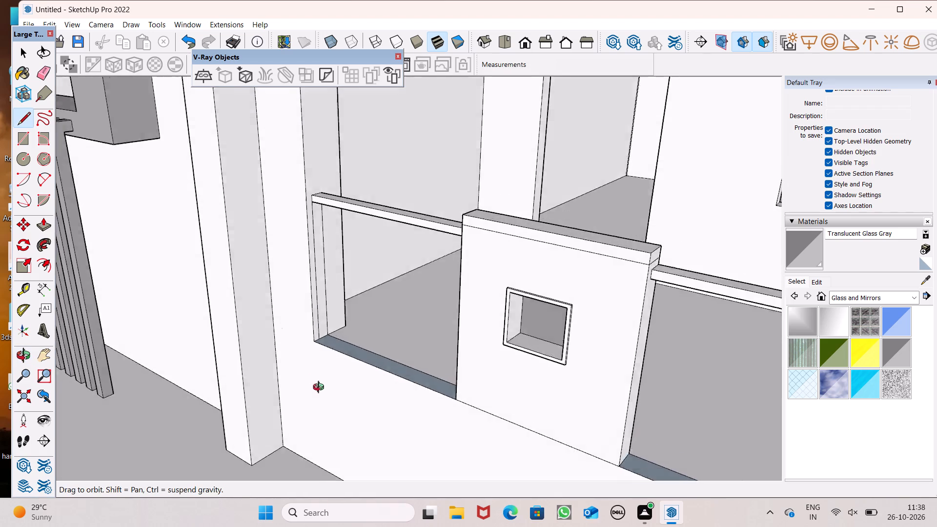
middle_click_drag(321, 388, 332, 413)
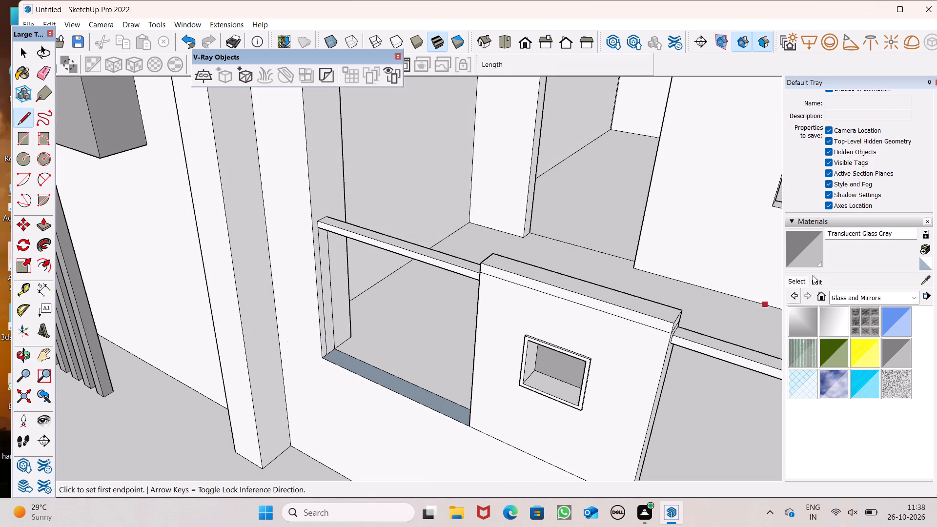
left_click(837, 300)
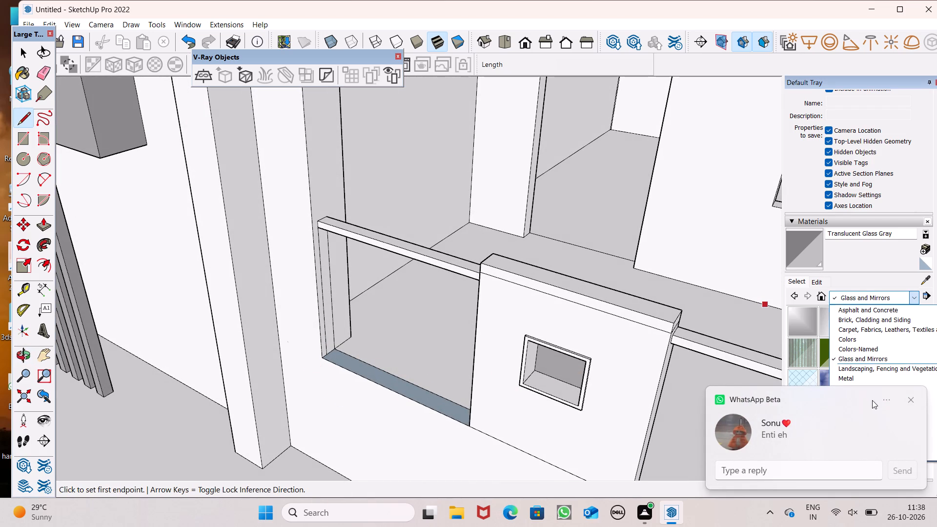
left_click_drag(908, 400, 907, 394)
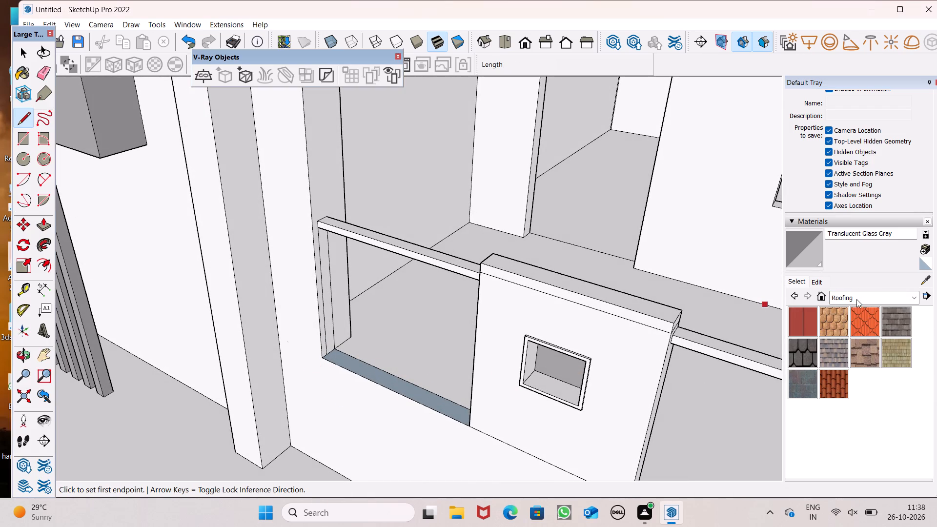
left_click(857, 299)
left_click(861, 338)
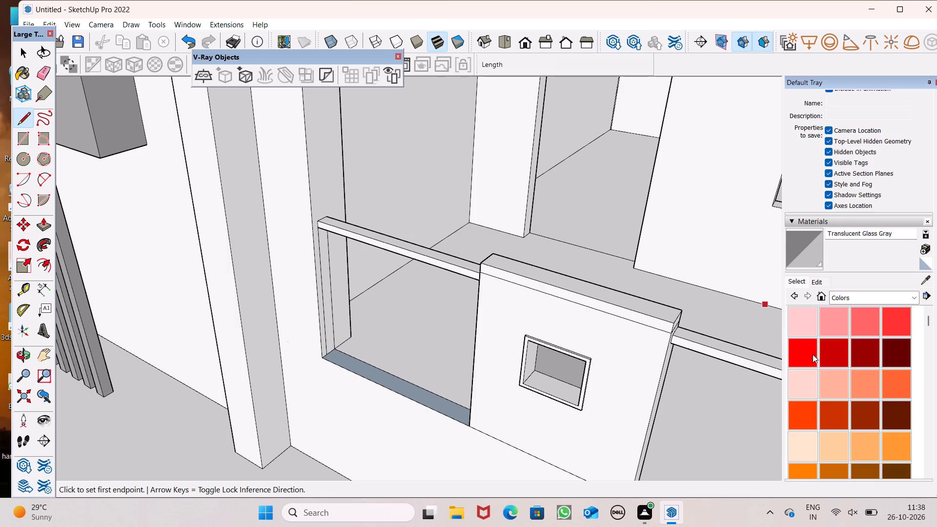
scroll(813, 396, "down", 13)
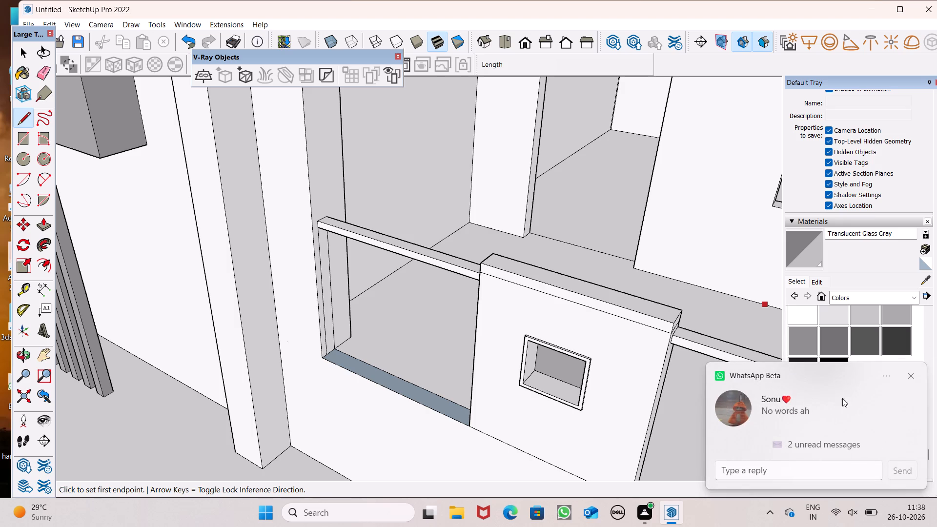
left_click(912, 376)
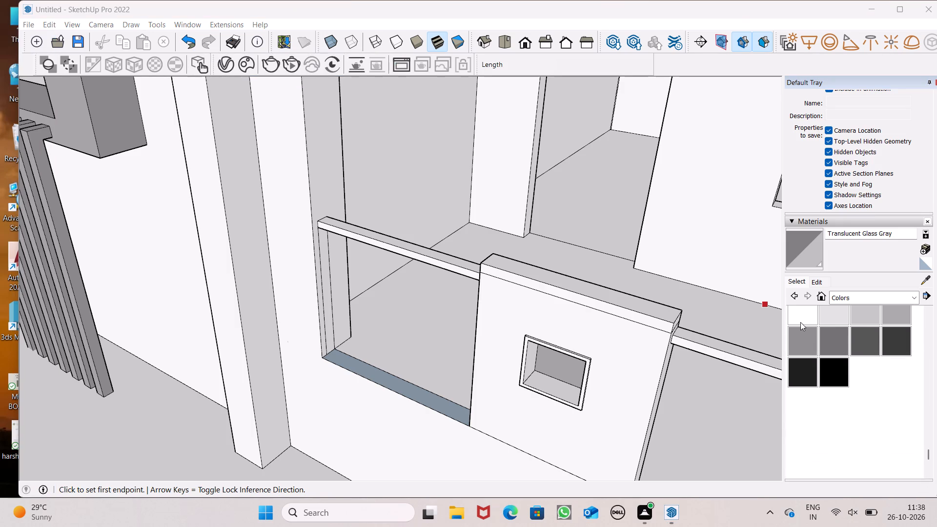
left_click(799, 321)
scroll(440, 365, "up", 5)
scroll(377, 378, "up", 5)
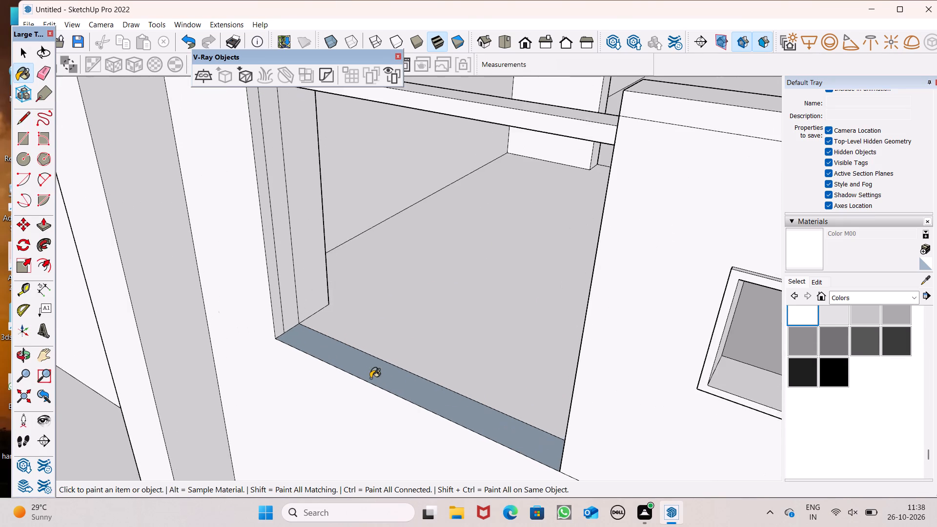
scroll(370, 378, "up", 1)
left_click(367, 373)
Draw a line about 4' 5 3/4" long along the ledge from the foot of the new vertical line to the middle panel.
scroll(342, 322, "down", 3)
middle_click_drag(339, 346, 397, 408)
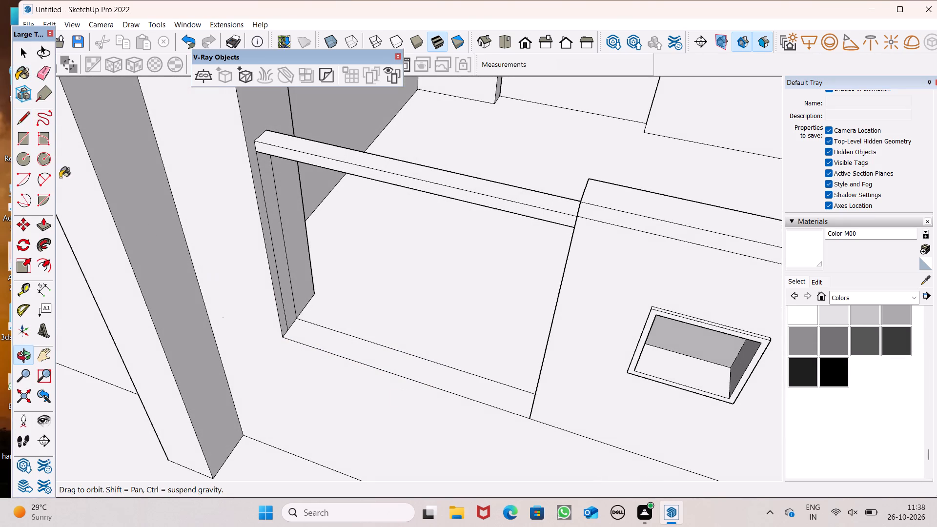
left_click(18, 117)
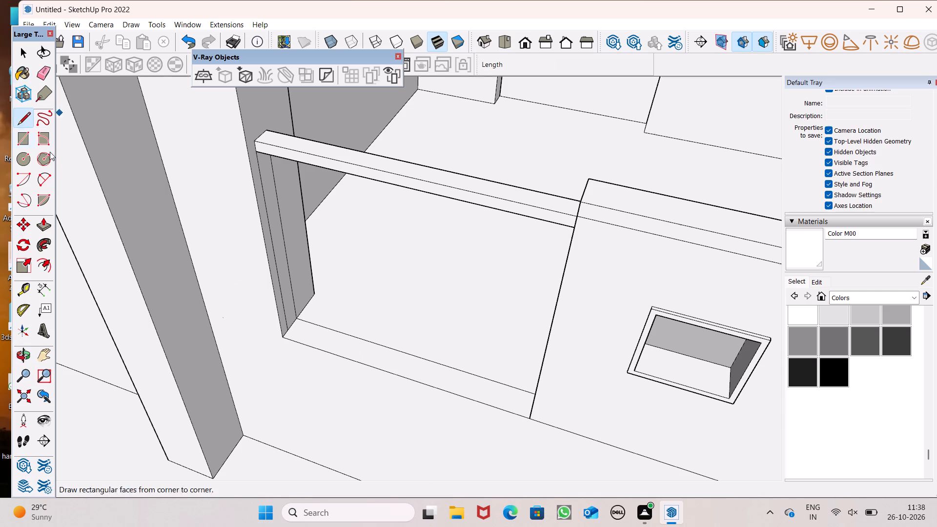
scroll(330, 331, "up", 6)
left_click(278, 331)
scroll(281, 331, "down", 6)
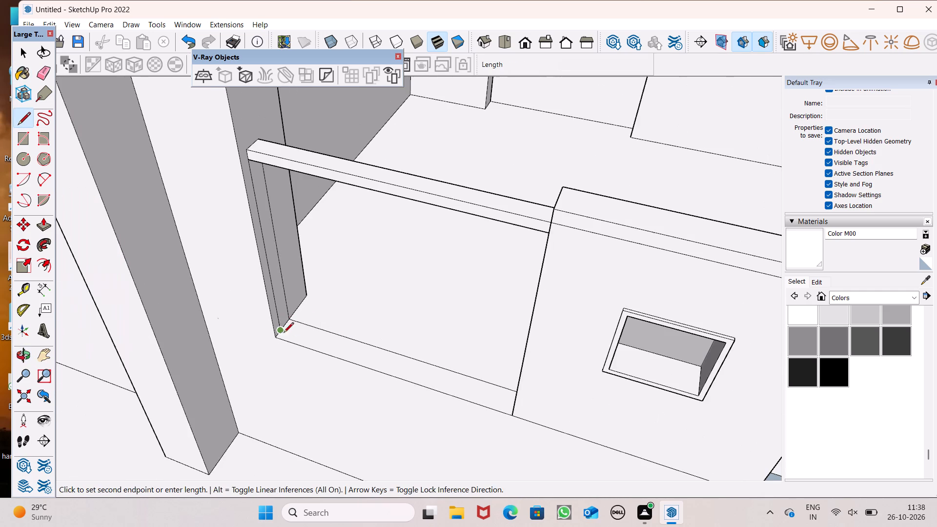
scroll(284, 333, "down", 1)
middle_click_drag(356, 362, 466, 405)
scroll(492, 375, "up", 6)
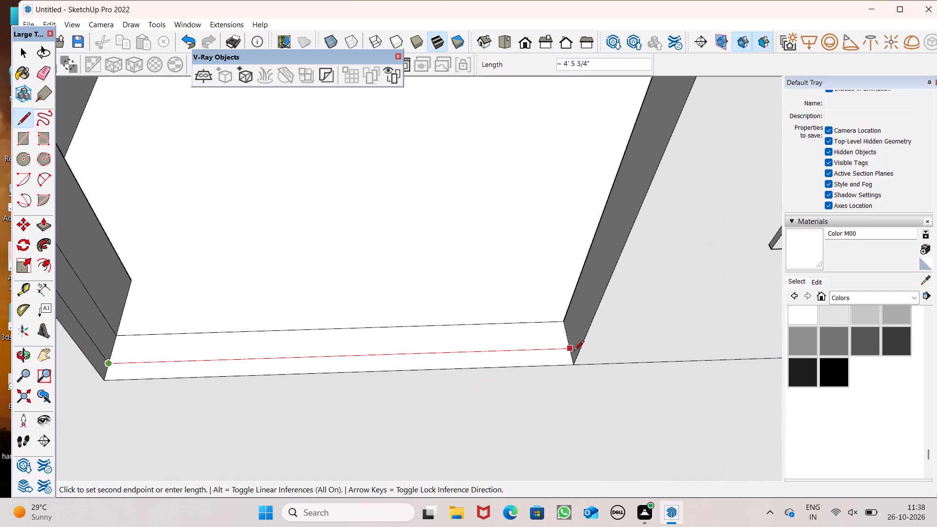
left_click(568, 344)
scroll(399, 318, "down", 3)
middle_click_drag(433, 344, 318, 304)
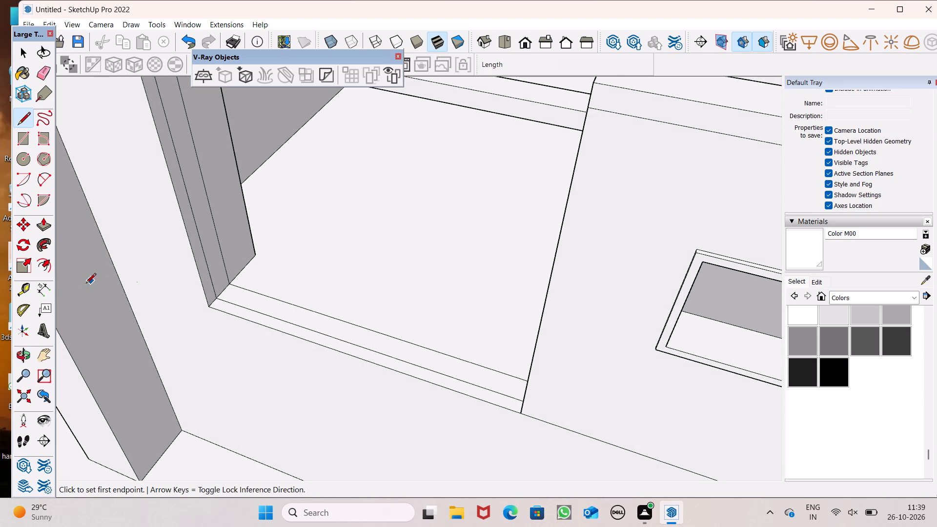
key("space")
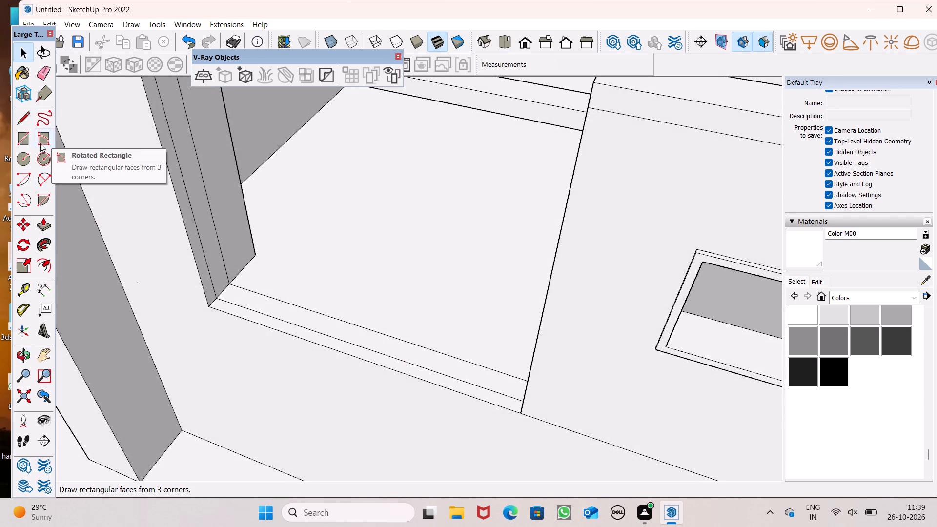
Draw a small rectangle about 2 5/8" by 1 5/8" on the column-face strip just below the outer end of the left rail.
left_click(21, 145)
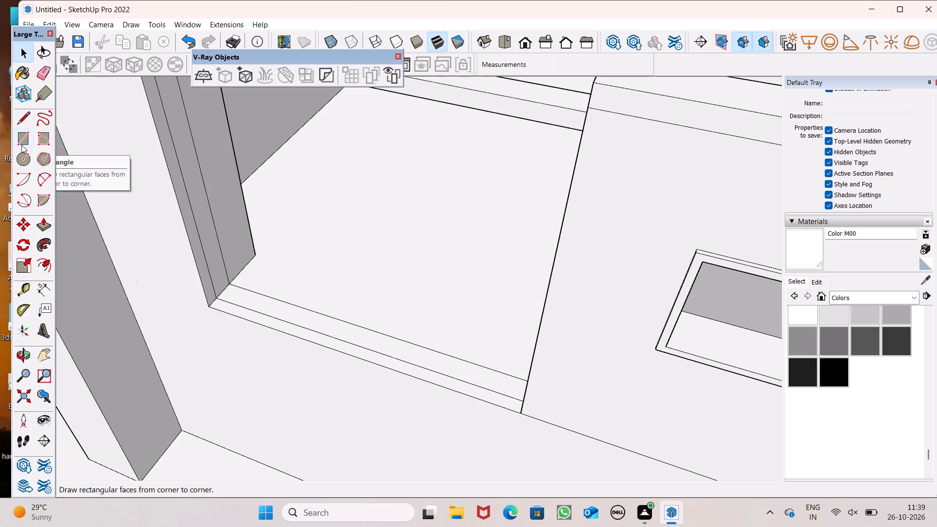
scroll(211, 257, "down", 2)
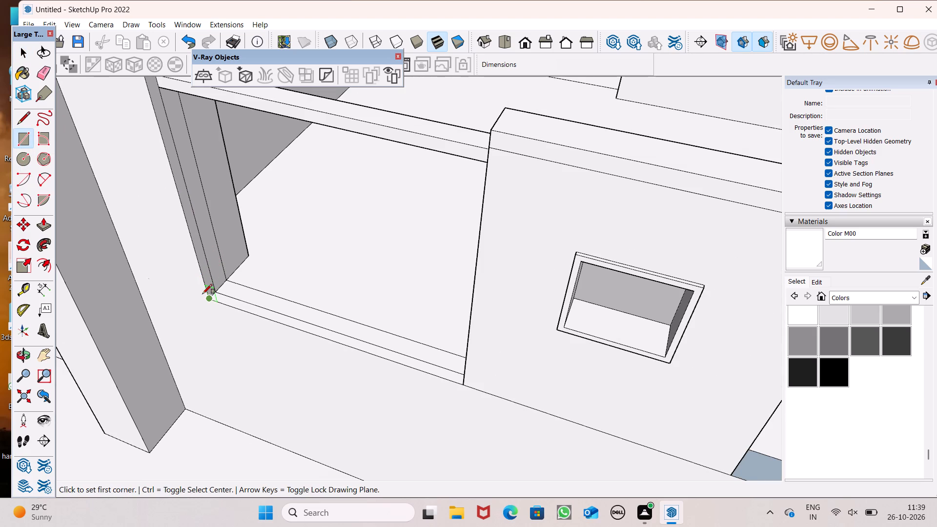
scroll(200, 296, "down", 1)
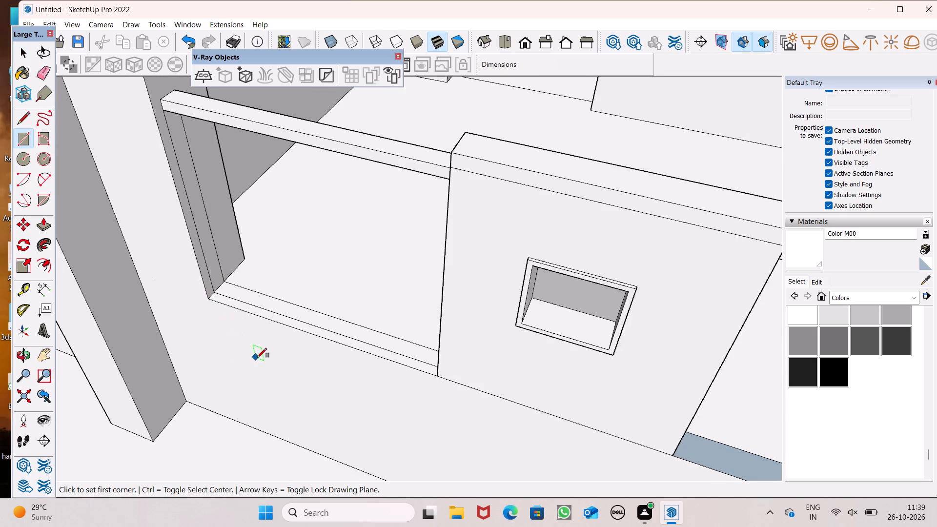
middle_click_drag(257, 358, 376, 436)
middle_click_drag(375, 415, 342, 424)
scroll(344, 341, "up", 2)
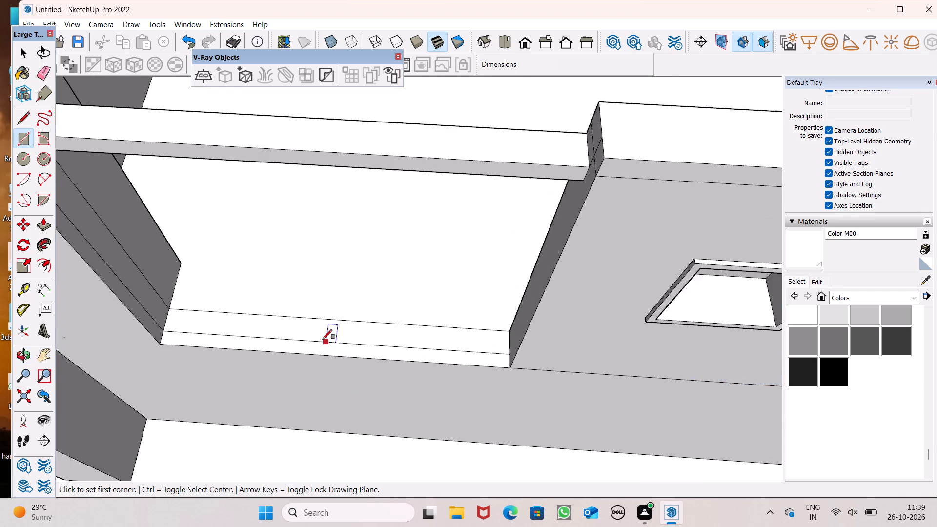
scroll(323, 339, "up", 2)
middle_click_drag(293, 335, 298, 354)
scroll(303, 343, "up", 4)
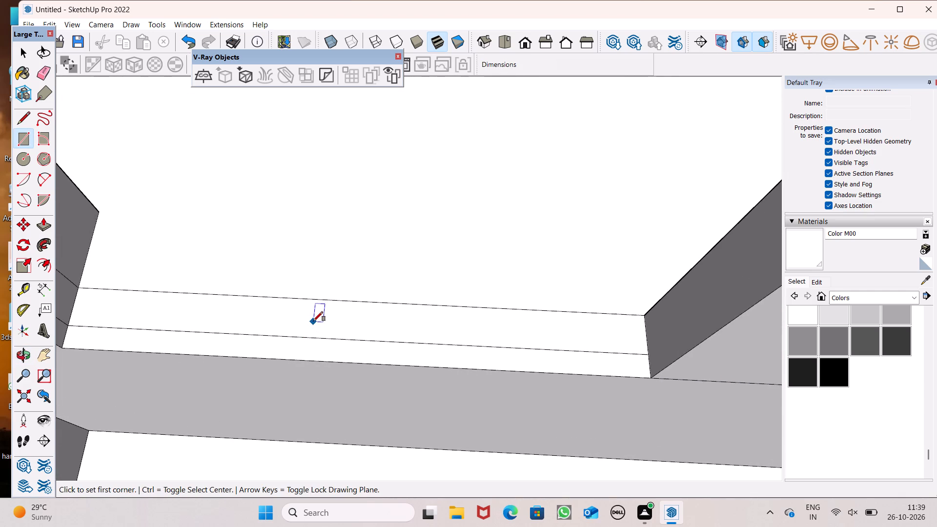
scroll(312, 321, "down", 3)
middle_click_drag(335, 344, 285, 248)
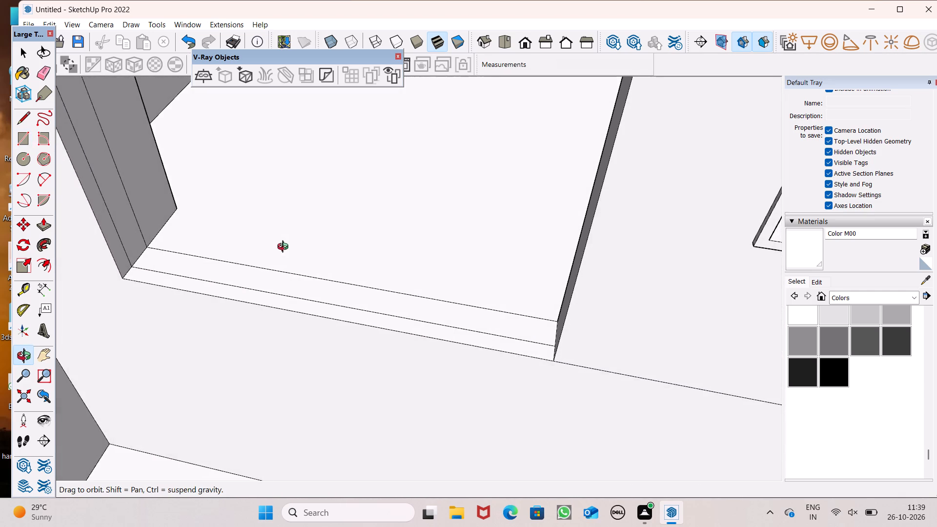
middle_click_drag(285, 248, 284, 248)
scroll(298, 288, "down", 6)
middle_click_drag(300, 289, 276, 235)
scroll(265, 249, "down", 3)
middle_click_drag(239, 209, 206, 83)
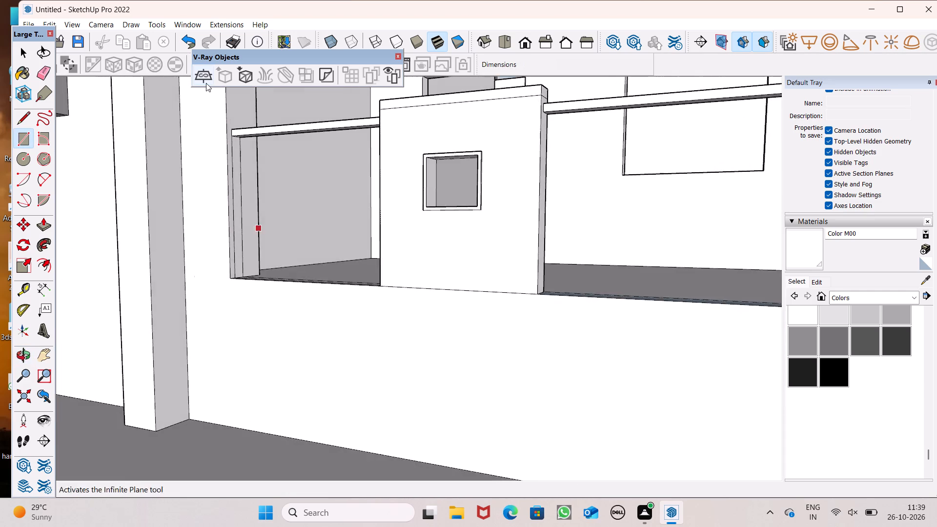
scroll(223, 130, "up", 5)
middle_click_drag(277, 194, 194, 166)
scroll(216, 159, "up", 2)
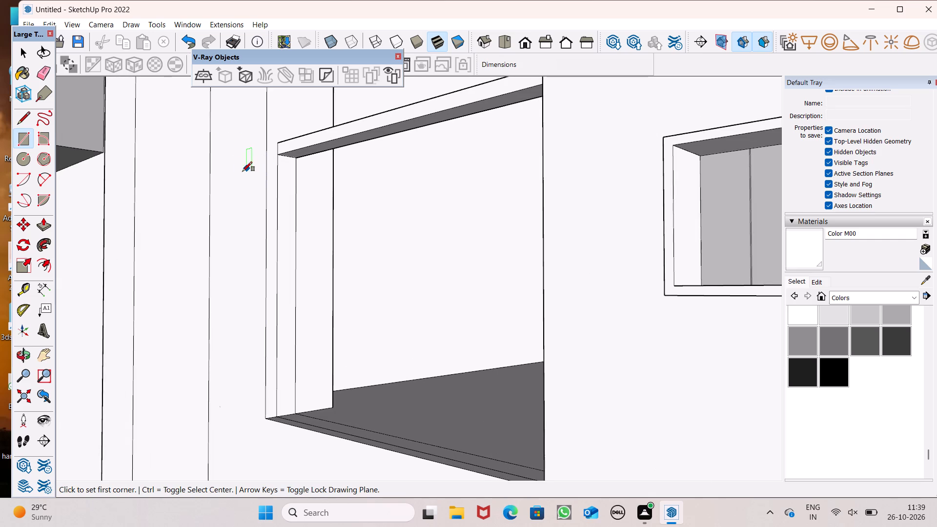
middle_click_drag(274, 201, 225, 193)
scroll(302, 186, "up", 4)
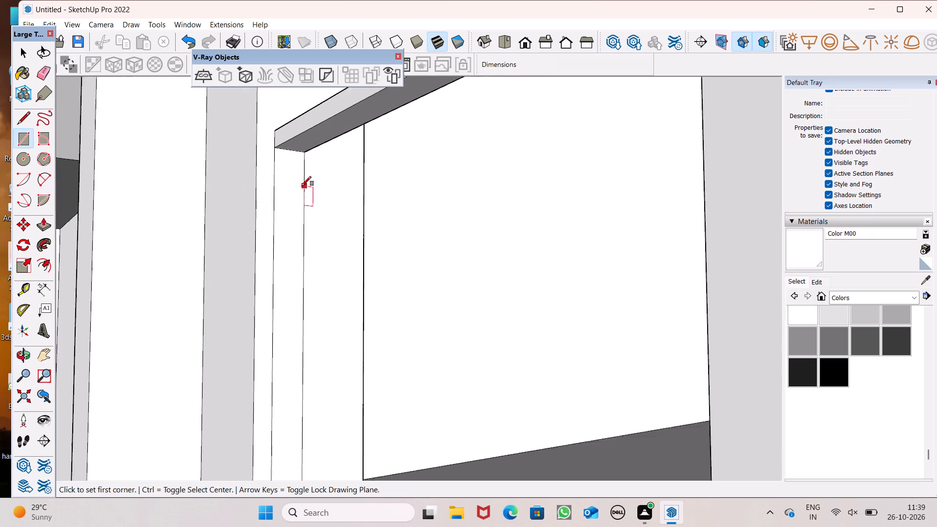
scroll(302, 186, "up", 6)
left_click(264, 184)
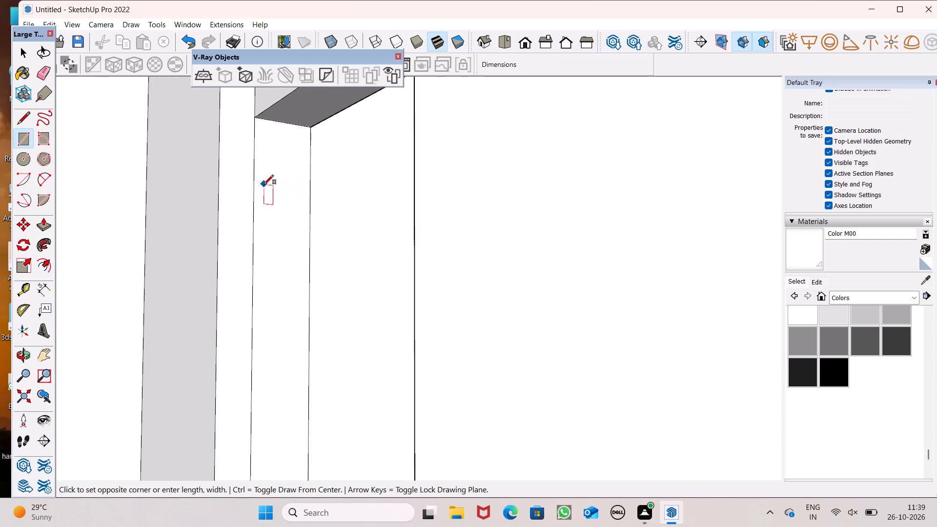
left_click(305, 214)
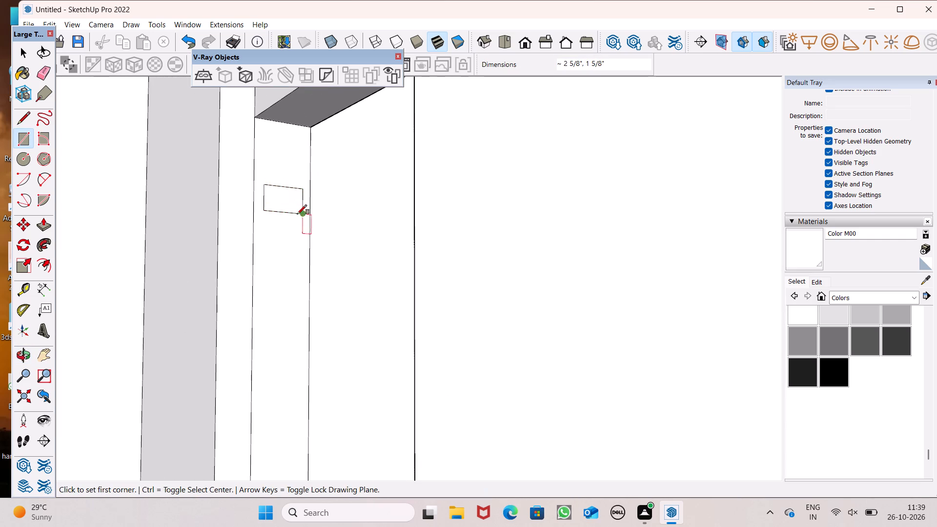
Draw a small rectangle about 3 3/4" by 3 5/16" across the inner ledge strip below the left rail, near its middle.
scroll(231, 191, "down", 7)
scroll(250, 216, "up", 1)
middle_click_drag(251, 217, 321, 284)
scroll(265, 223, "down", 6)
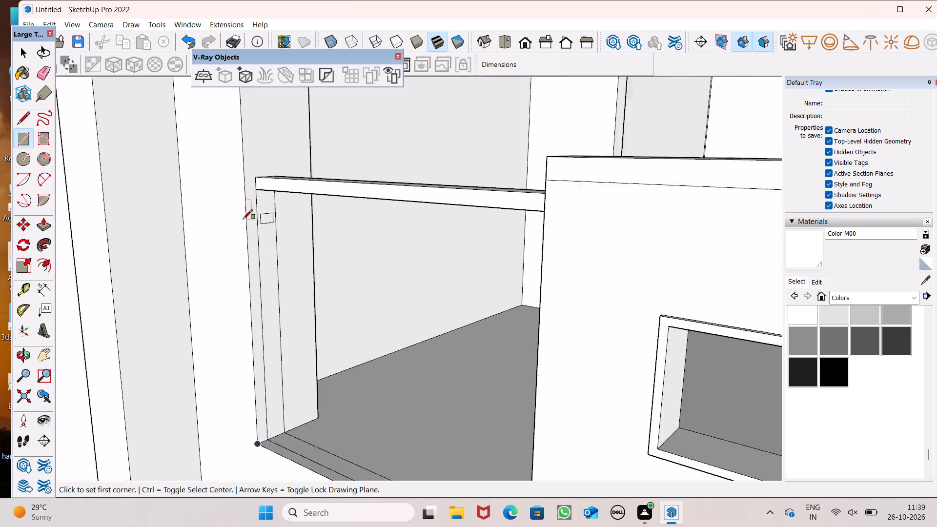
scroll(243, 219, "down", 7)
middle_click_drag(320, 301, 402, 373)
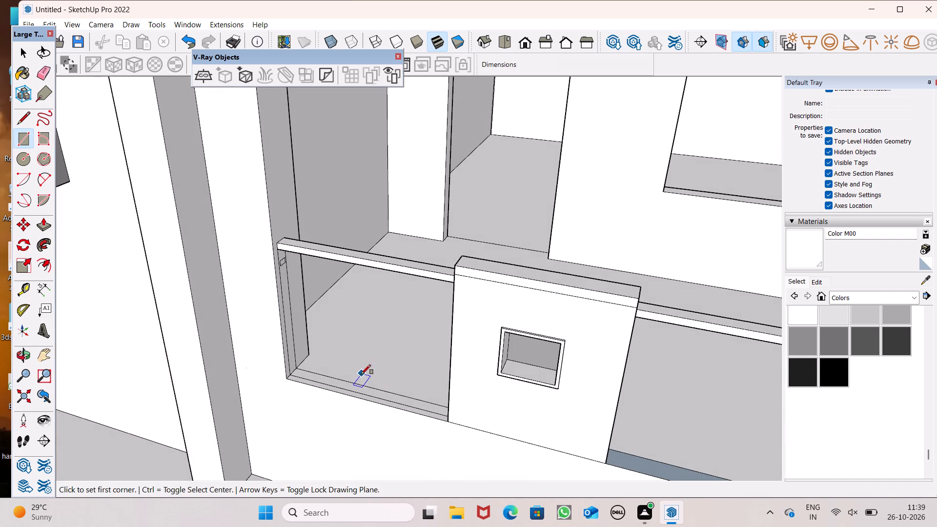
scroll(361, 374, "up", 1)
middle_click_drag(362, 389, 394, 430)
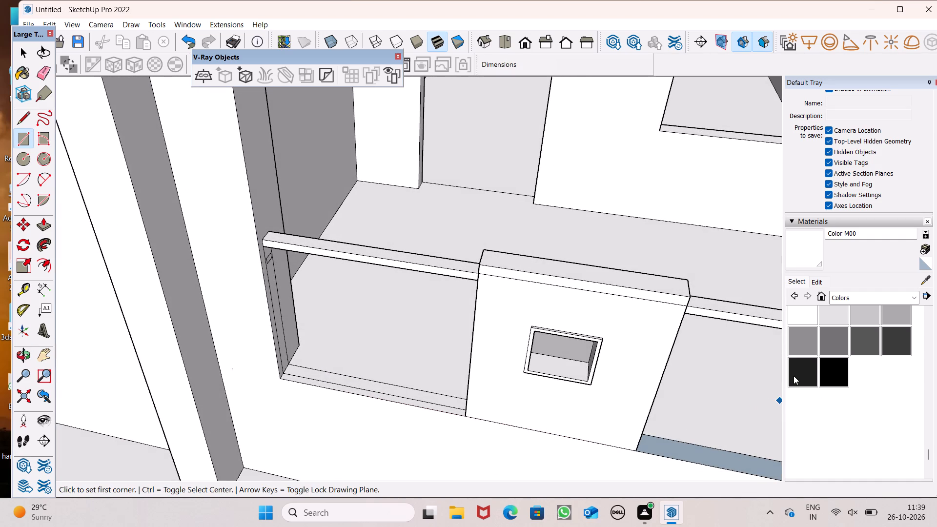
left_click(794, 376)
middle_click_drag(429, 394, 210, 287)
scroll(257, 263, "up", 6)
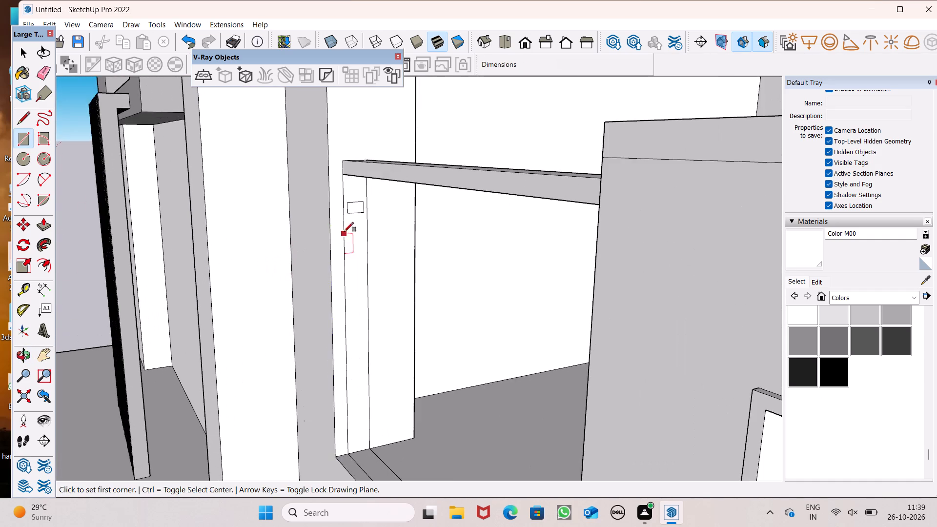
scroll(345, 231, "up", 5)
scroll(355, 285, "down", 13)
middle_click_drag(321, 329, 437, 395)
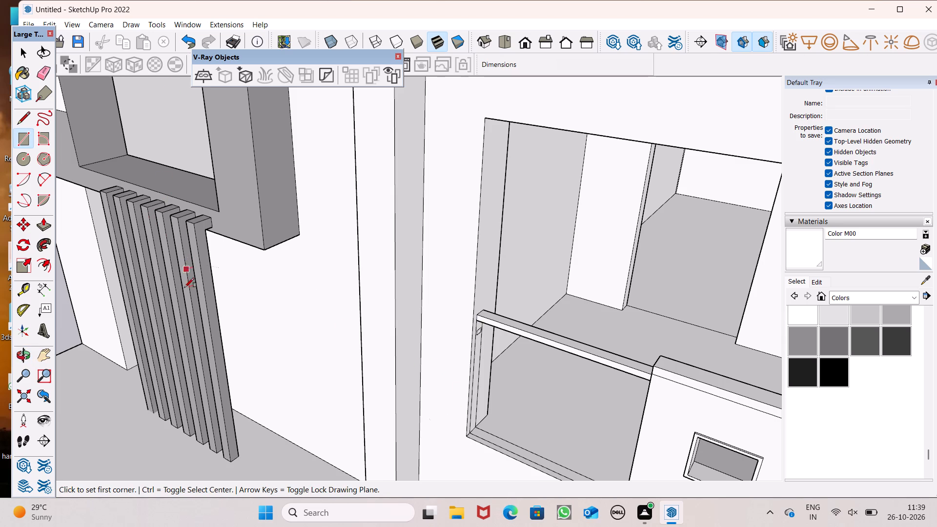
scroll(287, 308, "down", 7)
middle_click_drag(365, 446, 537, 526)
scroll(476, 275, "up", 8)
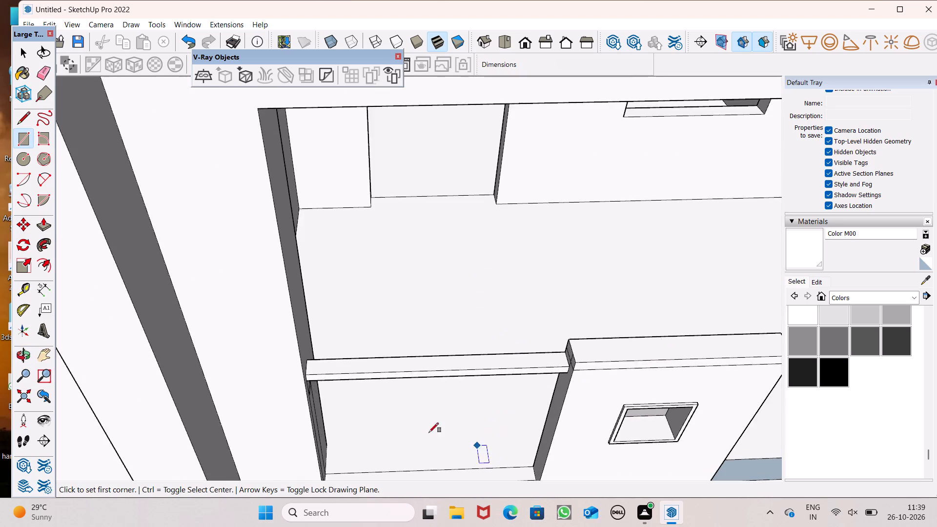
scroll(322, 308, "down", 4)
scroll(436, 428, "up", 12)
scroll(330, 403, "down", 2)
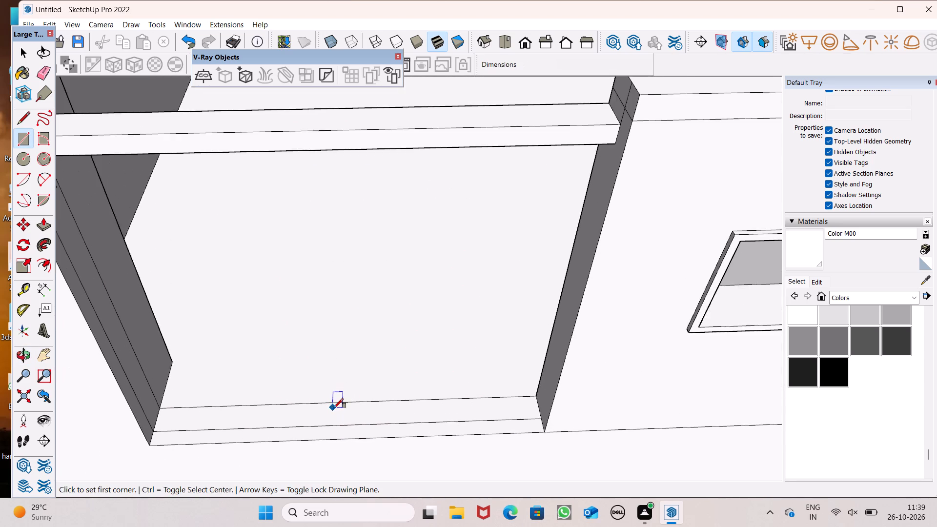
scroll(328, 406, "up", 2)
left_click(317, 403)
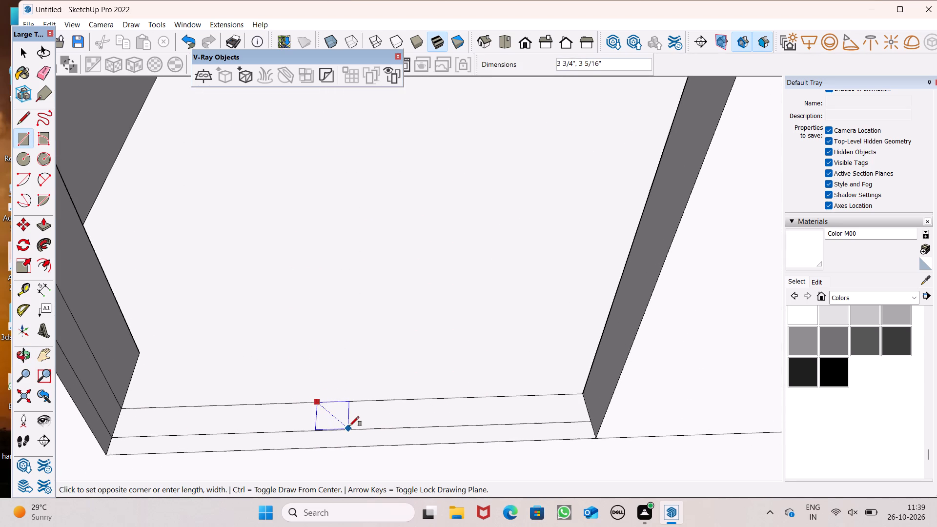
left_click_drag(350, 428, 344, 426)
Paint the blue-grey ledge strip below the right rail with Color M00.
scroll(165, 345, "down", 14)
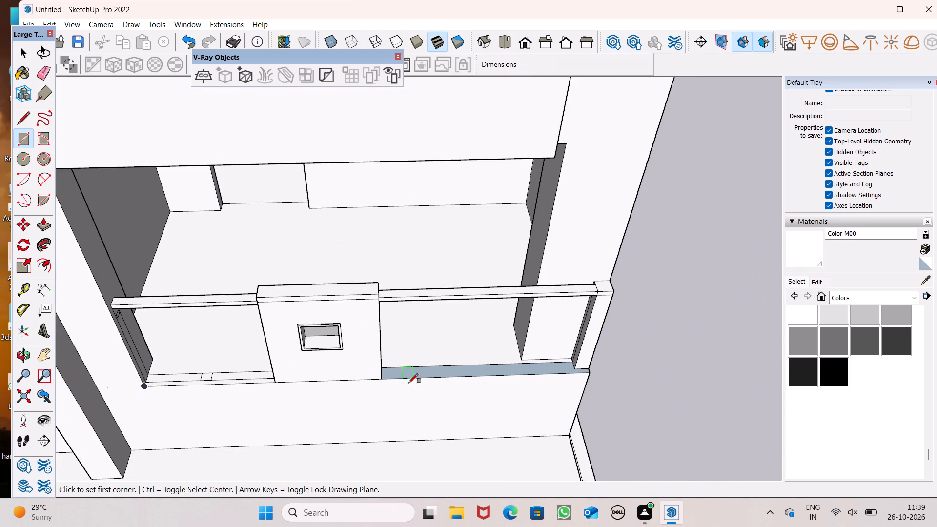
scroll(427, 381, "up", 1)
middle_click_drag(418, 393, 437, 382)
scroll(437, 383, "up", 1)
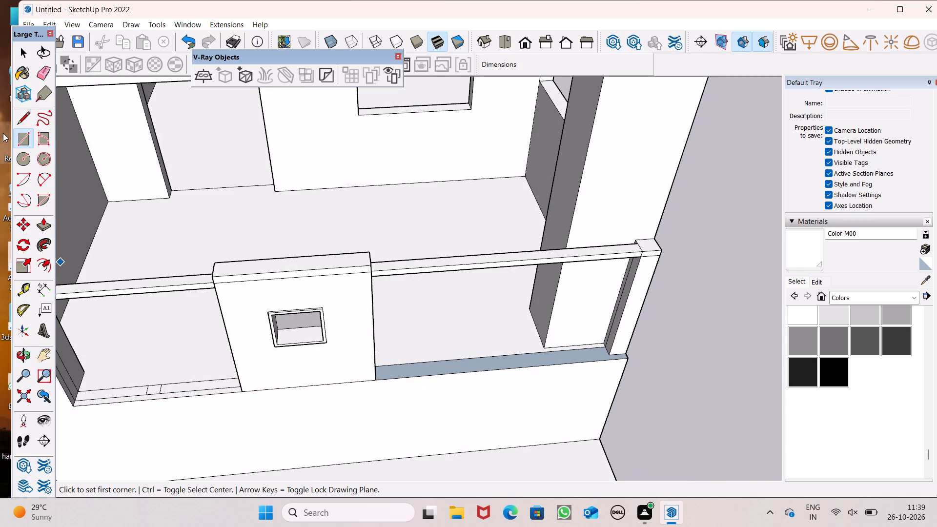
left_click(800, 256)
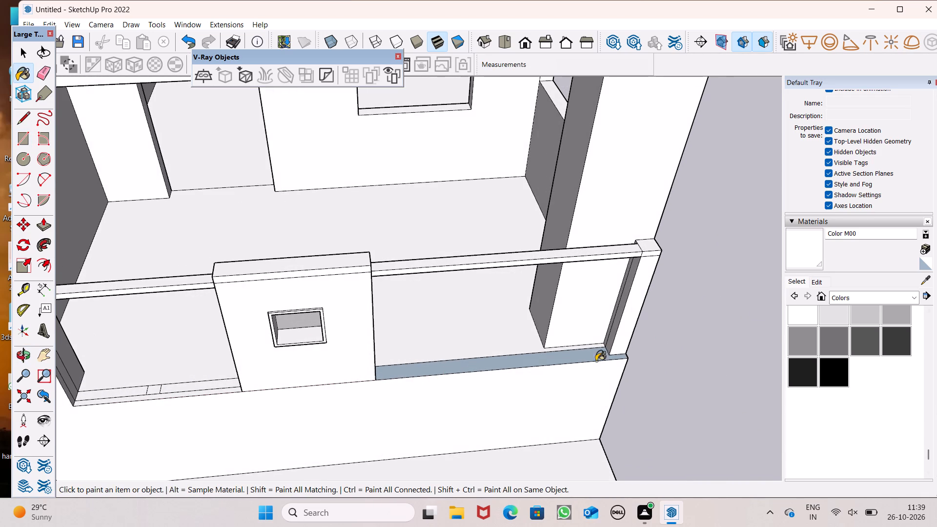
scroll(564, 366, "up", 3)
left_click(552, 358)
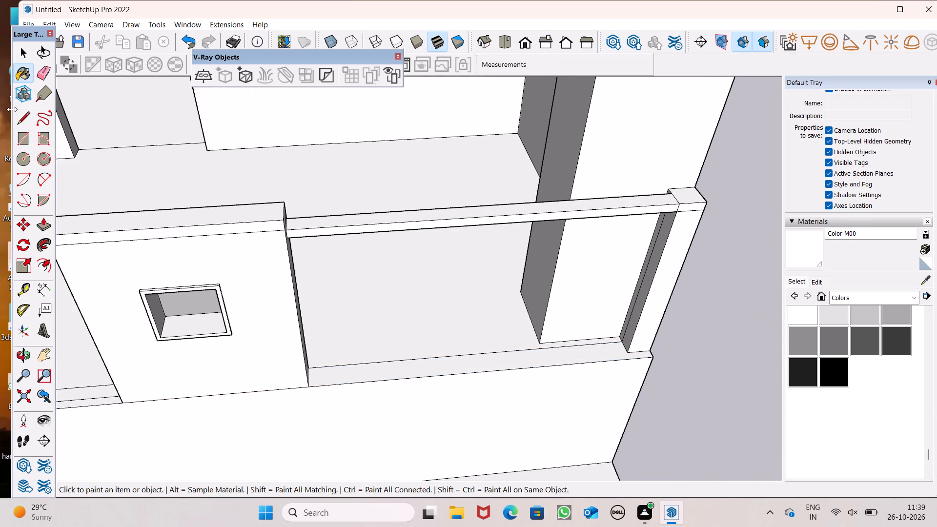
Draw a line about 6' 9 9/16" long along the right ledge from the foot of the end post to the middle panel.
left_click(17, 115)
middle_click_drag(752, 415, 820, 382)
scroll(707, 352, "up", 5)
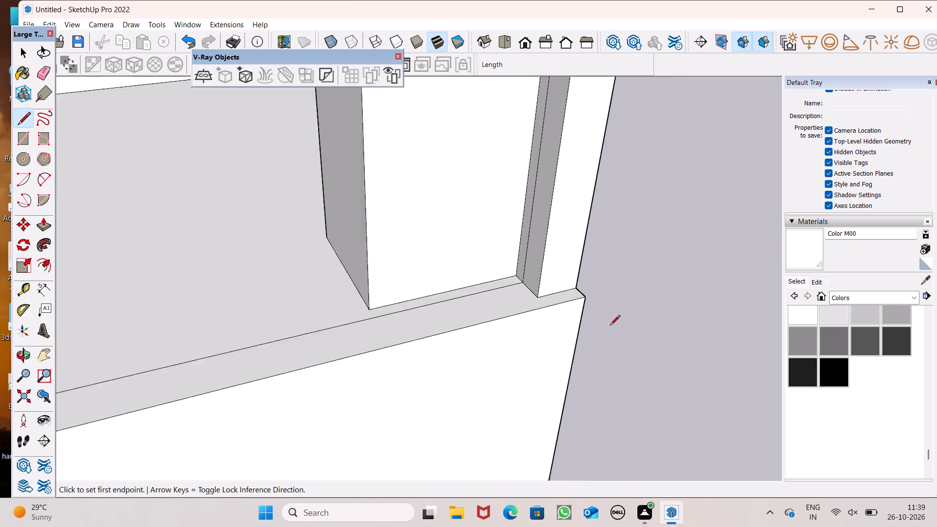
scroll(512, 311, "down", 3)
middle_click_drag(521, 310, 570, 341)
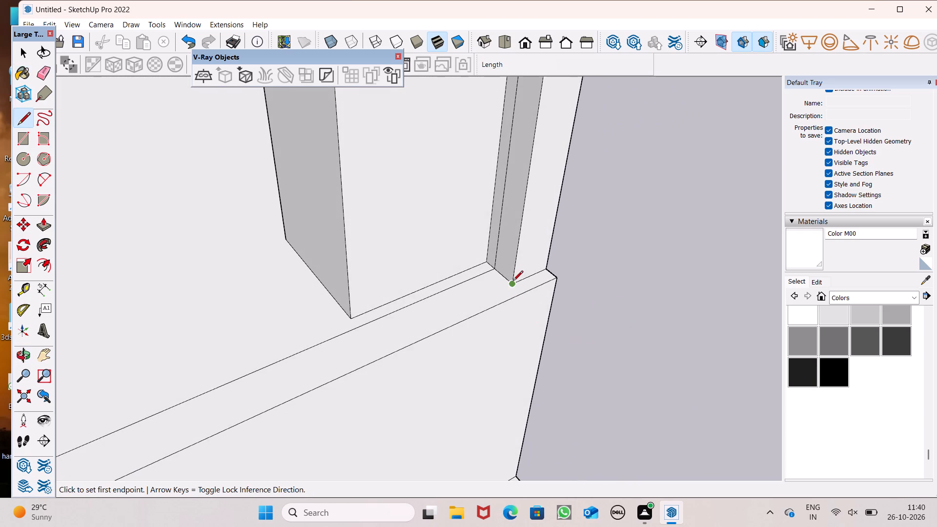
scroll(522, 284, "down", 9)
middle_click_drag(531, 295, 532, 243)
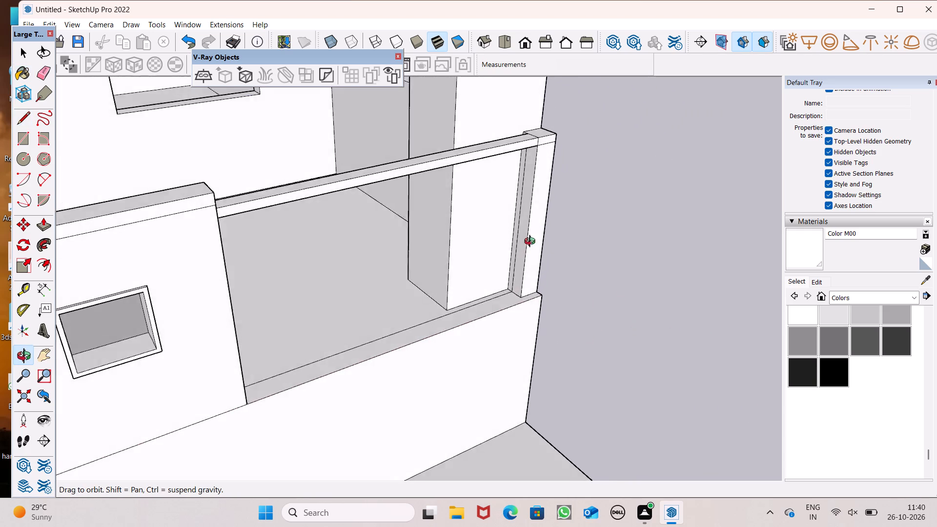
middle_click_drag(532, 243, 551, 152)
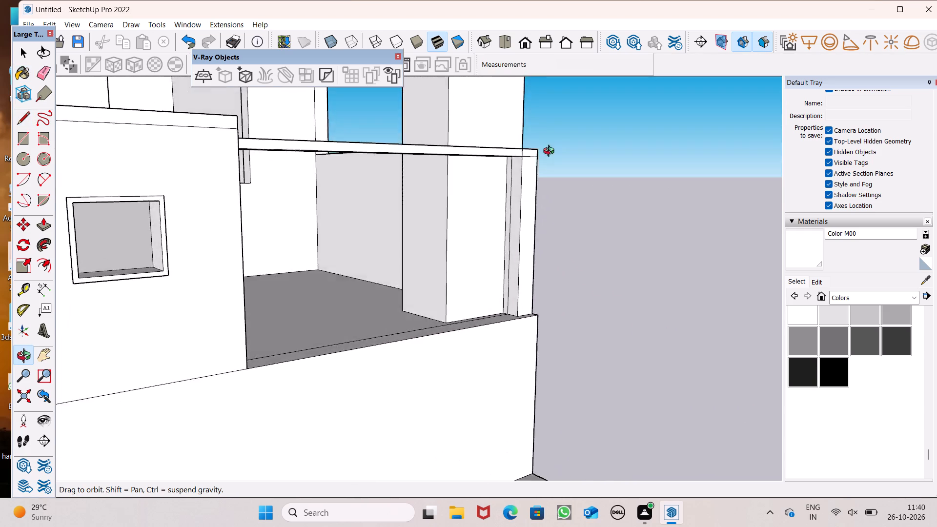
middle_click_drag(551, 152, 510, 343)
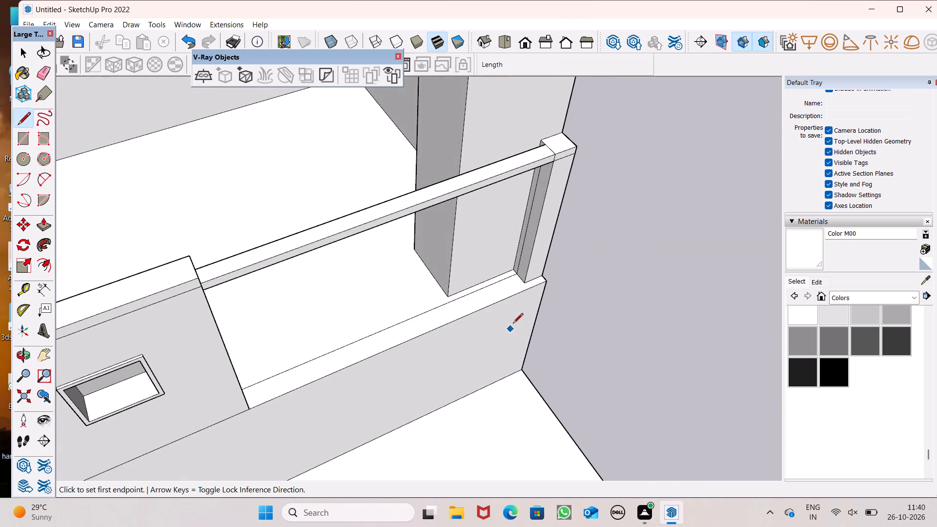
left_click(522, 284)
middle_click_drag(411, 335, 207, 388)
scroll(207, 386, "up", 1)
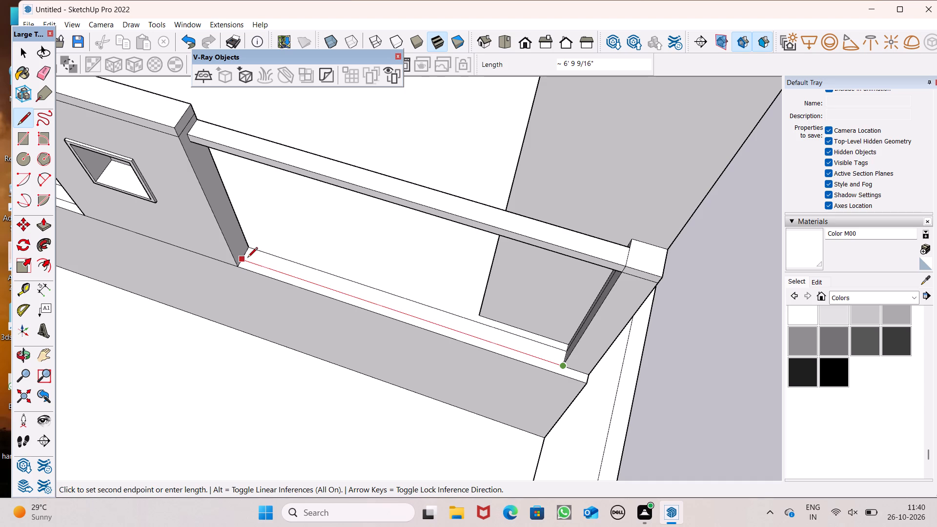
left_click(247, 258)
key("space")
Paint the small rectangle on the column face below the left rail with Color M08.
scroll(418, 295, "down", 3)
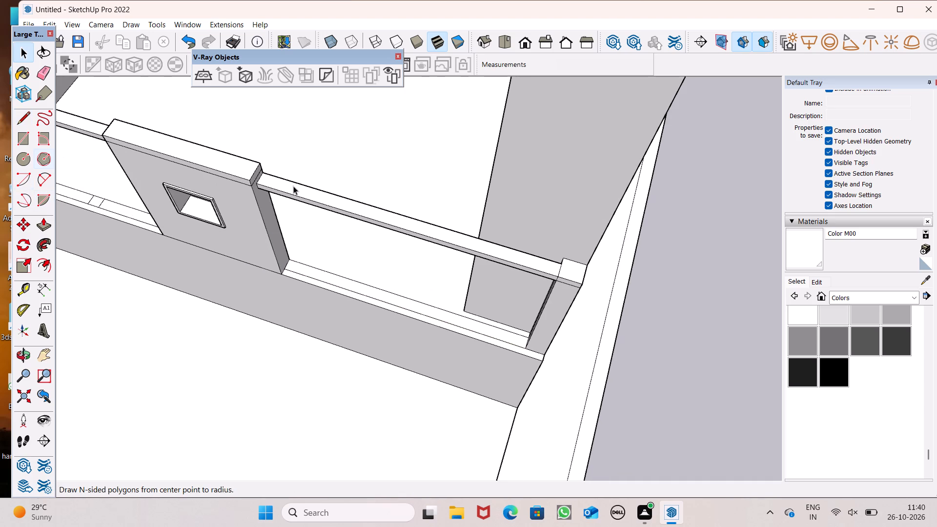
scroll(407, 195, "down", 3)
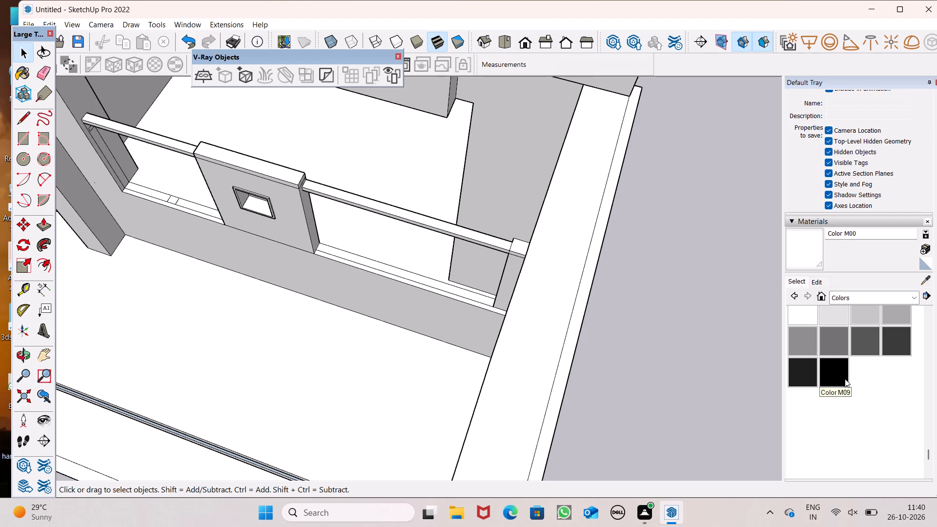
left_click(808, 371)
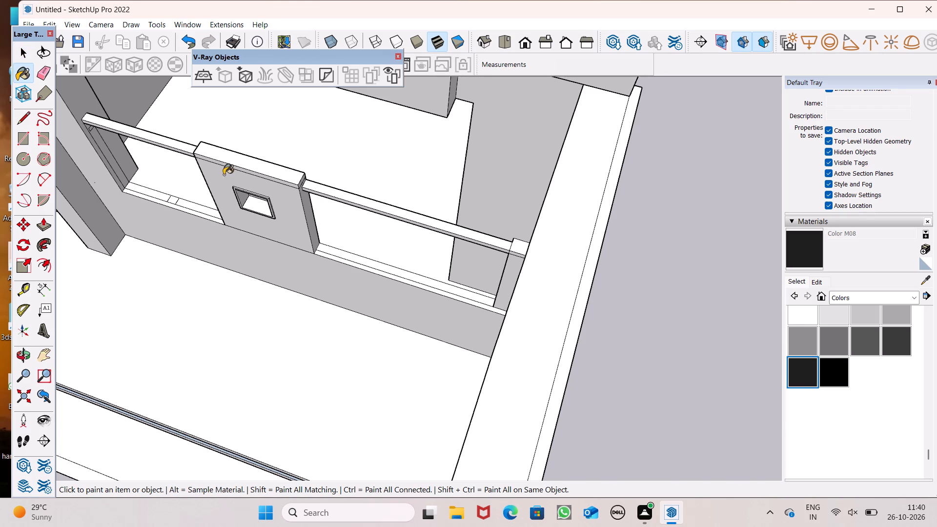
scroll(100, 163, "up", 6)
middle_click_drag(138, 124, 158, 57)
scroll(158, 58, "up", 7)
scroll(88, 112, "up", 2)
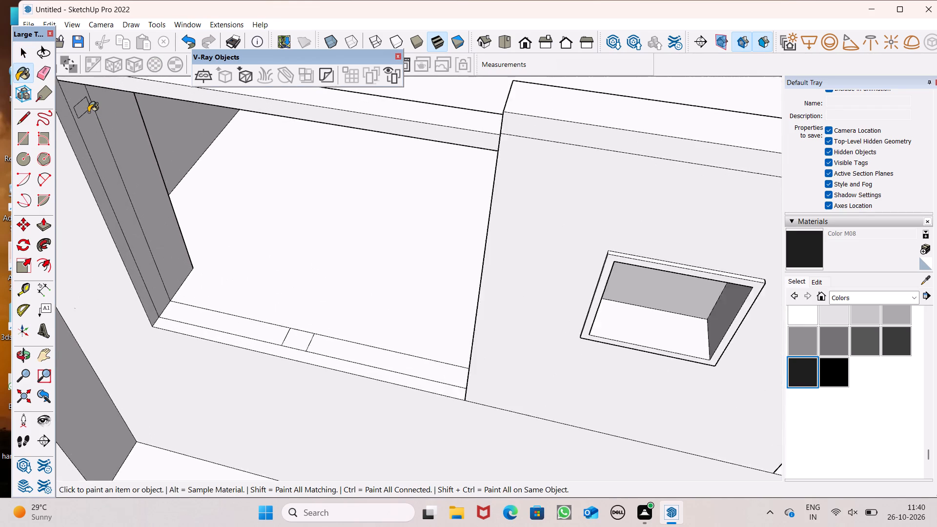
scroll(88, 112, "up", 5)
left_click(72, 113)
scroll(154, 106, "down", 10)
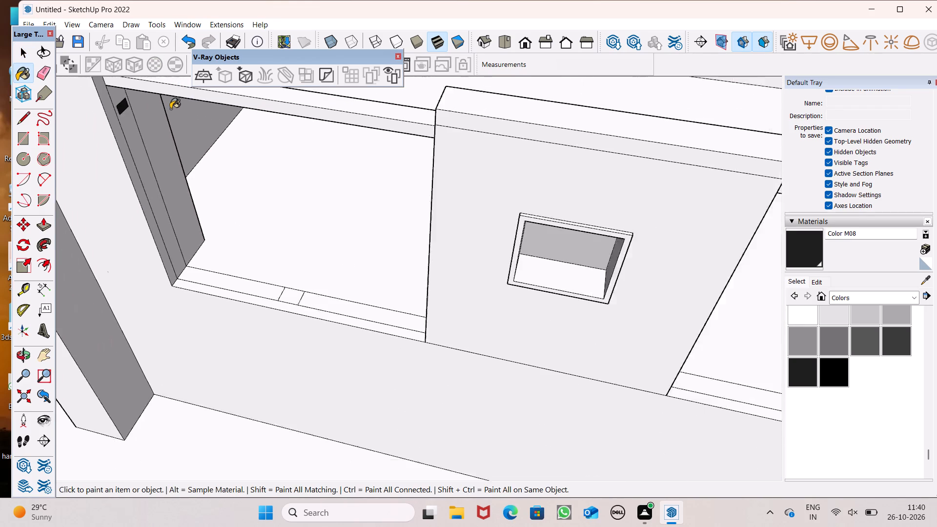
scroll(170, 109, "down", 2)
scroll(242, 206, "down", 2)
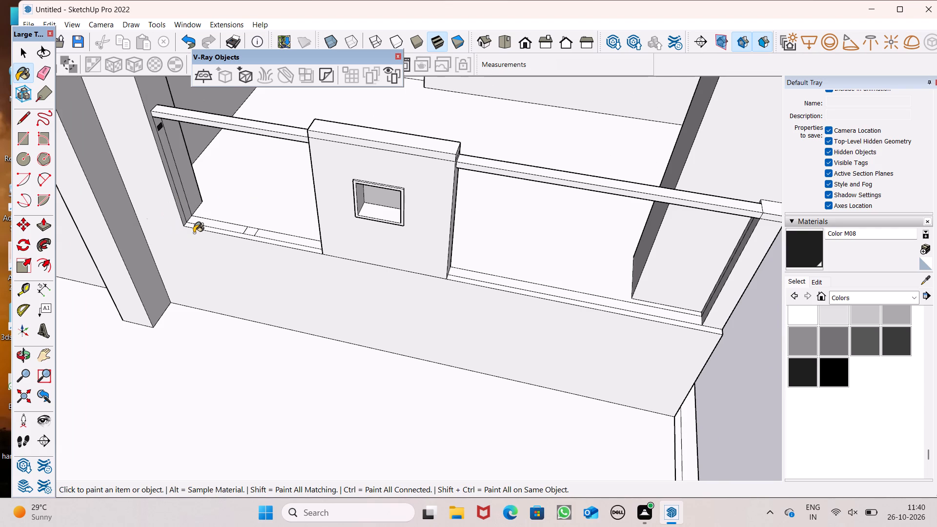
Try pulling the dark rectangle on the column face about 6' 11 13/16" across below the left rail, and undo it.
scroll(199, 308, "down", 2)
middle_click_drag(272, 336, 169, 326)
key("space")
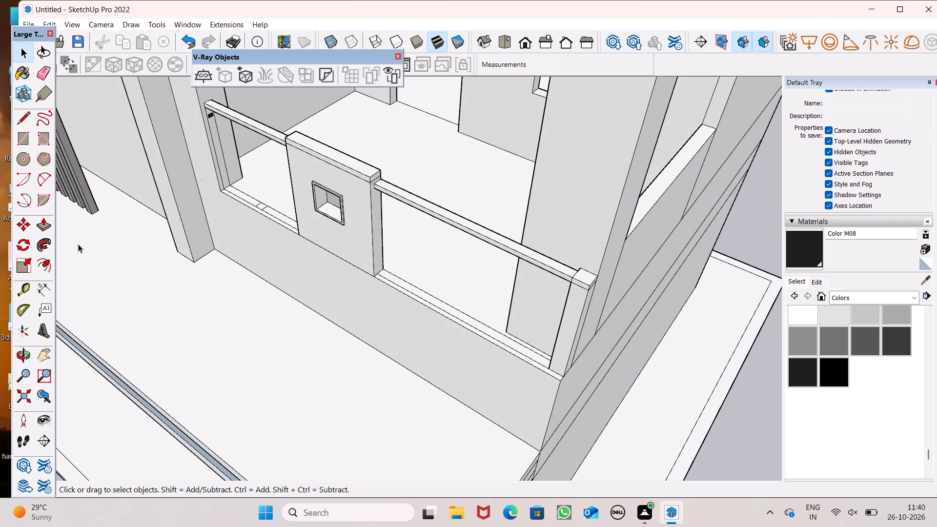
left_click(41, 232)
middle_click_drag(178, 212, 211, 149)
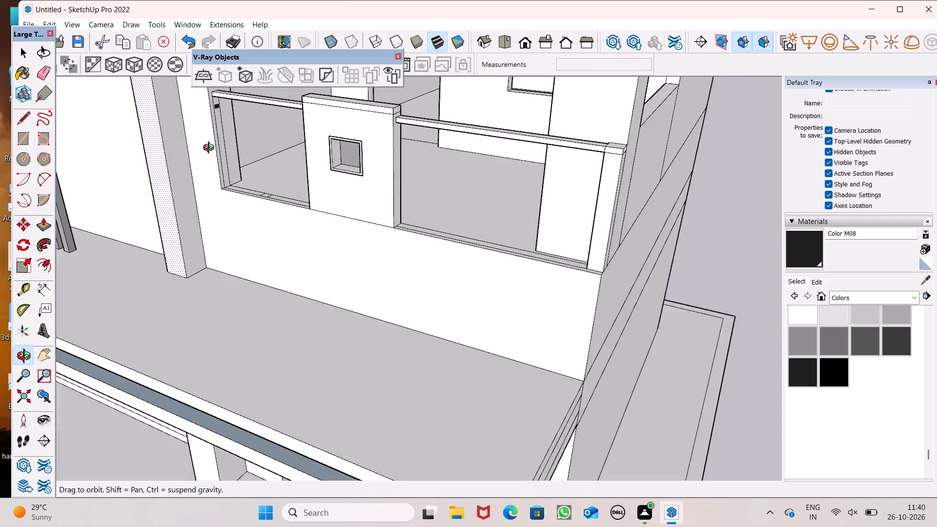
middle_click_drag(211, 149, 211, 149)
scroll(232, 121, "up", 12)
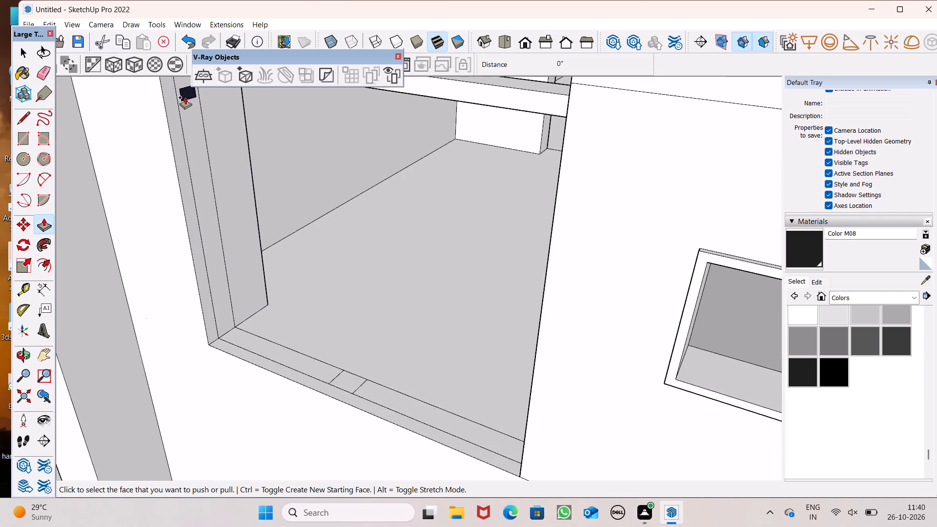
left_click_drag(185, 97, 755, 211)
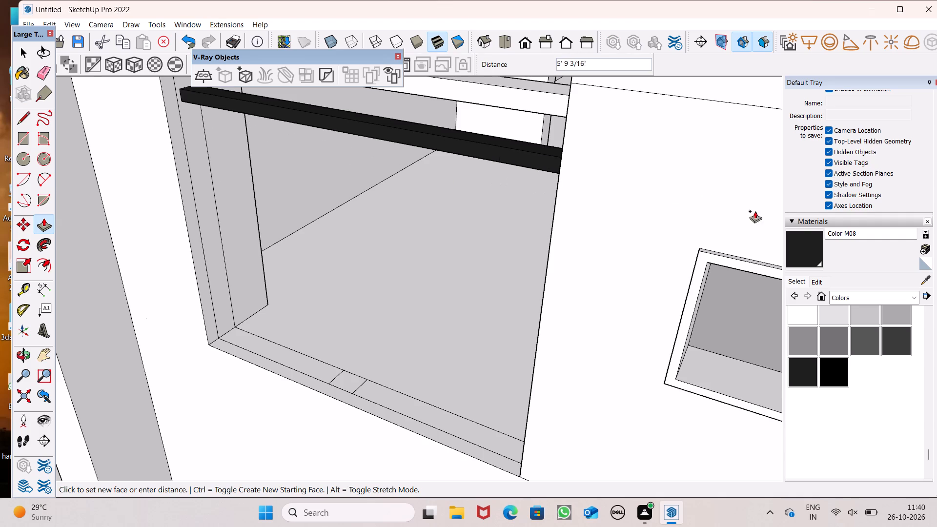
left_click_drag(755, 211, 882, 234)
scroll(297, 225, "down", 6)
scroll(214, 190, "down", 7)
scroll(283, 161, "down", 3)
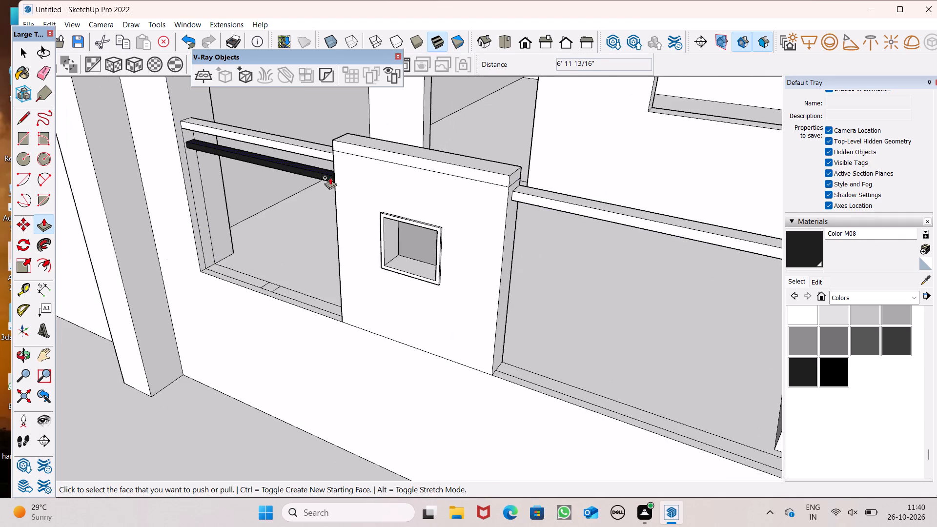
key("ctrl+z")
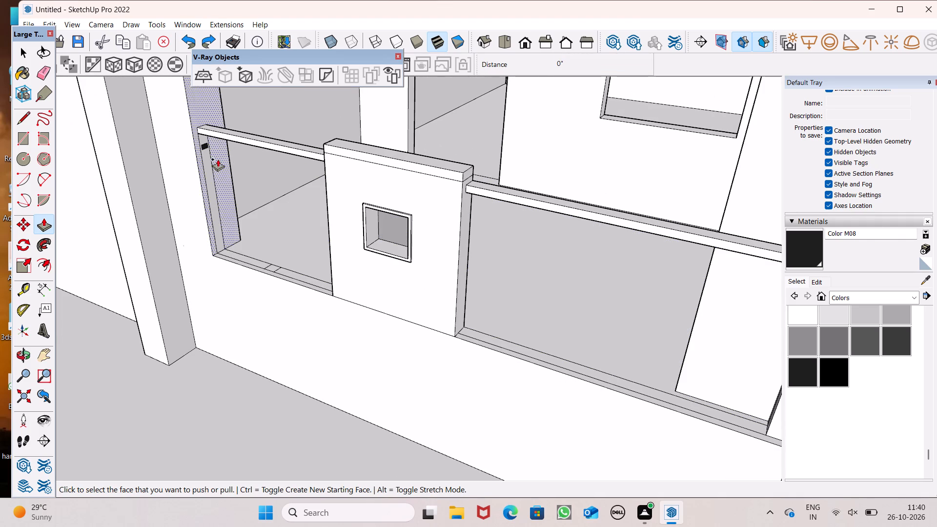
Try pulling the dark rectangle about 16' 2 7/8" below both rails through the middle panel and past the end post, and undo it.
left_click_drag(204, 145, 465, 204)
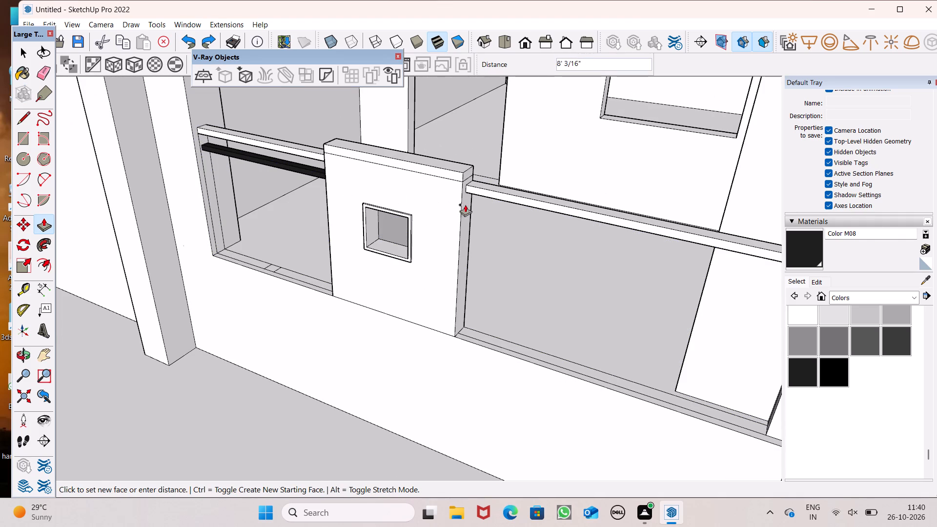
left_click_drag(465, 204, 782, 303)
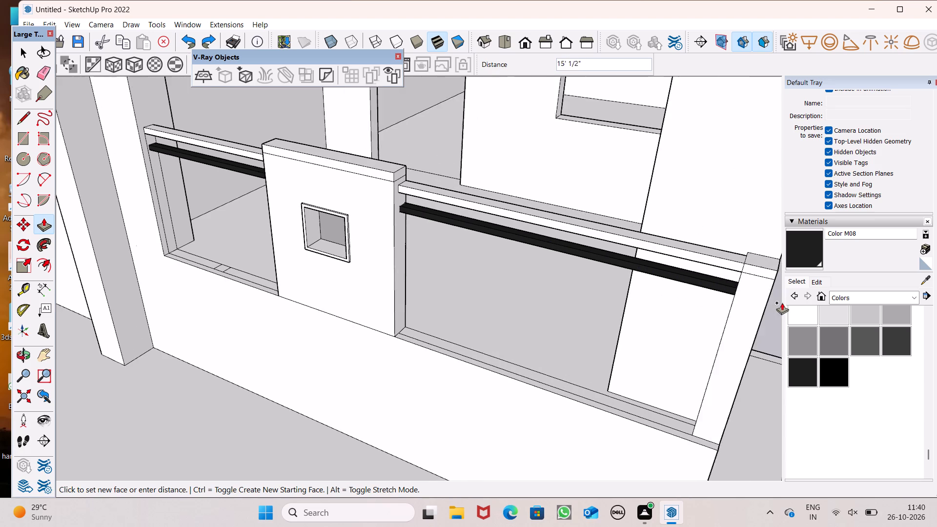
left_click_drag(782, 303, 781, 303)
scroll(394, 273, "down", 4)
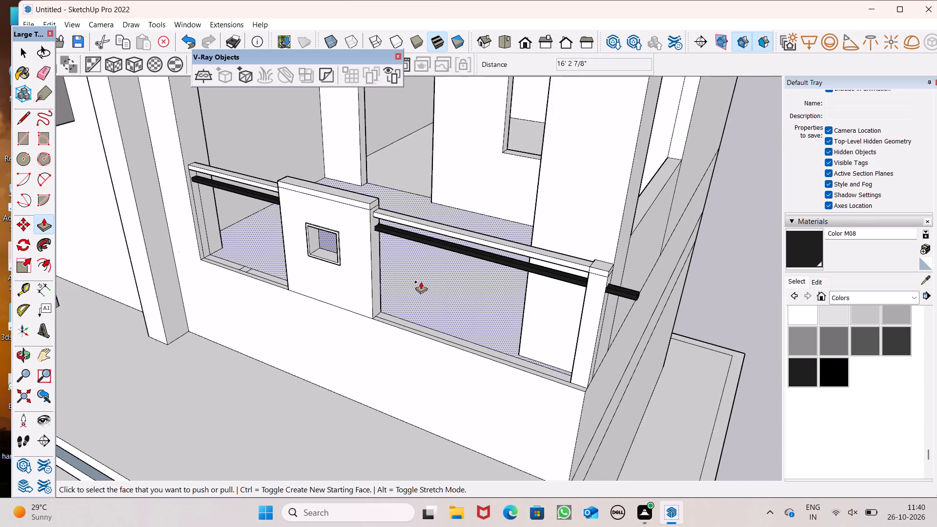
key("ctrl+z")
Pull the dark rectangle on the column face about 9' 3/16" below the left rail and through to just beyond the middle panel.
scroll(208, 182, "up", 6)
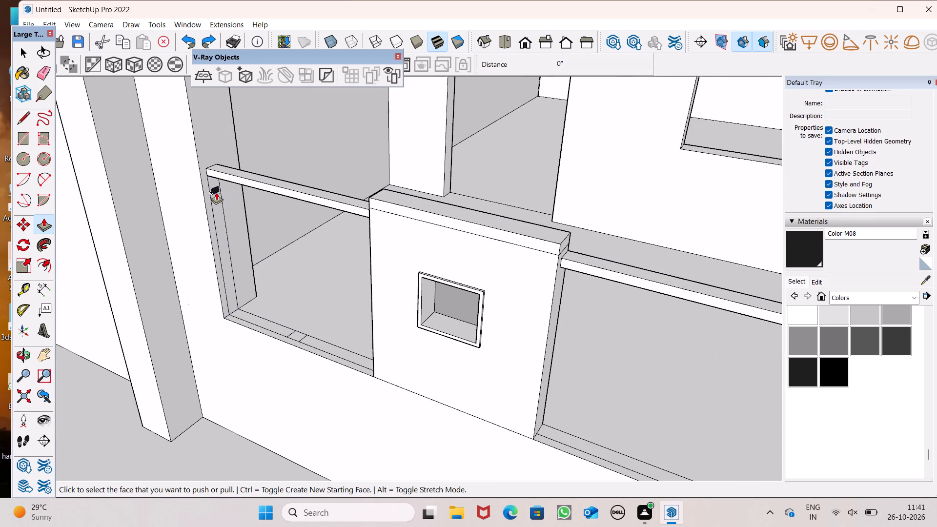
left_click_drag(215, 190, 593, 308)
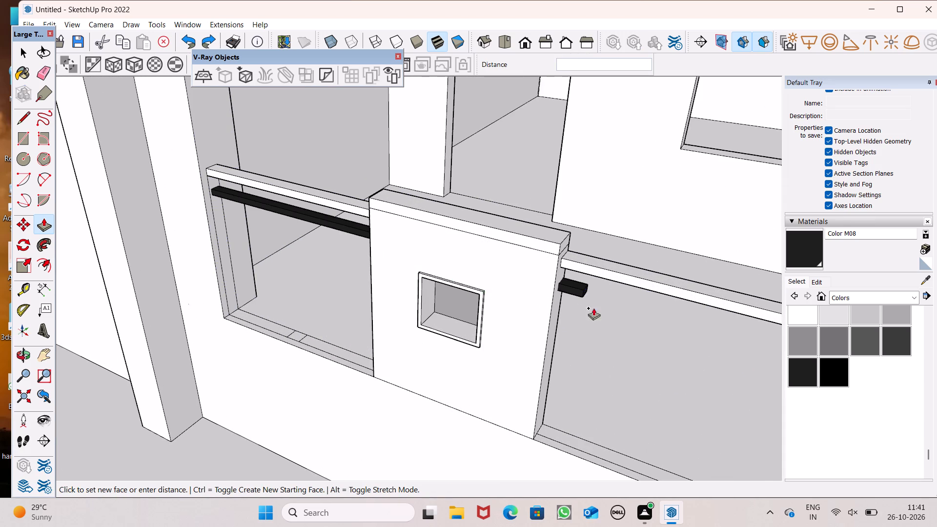
left_click_drag(593, 308, 608, 311)
scroll(341, 277, "down", 6)
scroll(187, 204, "down", 4, "ctrl")
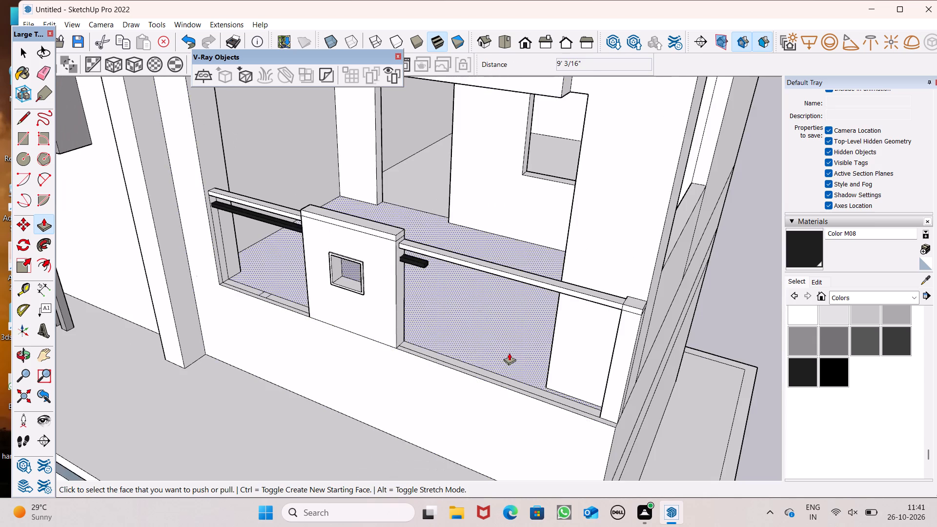
Extend the short dark bar stub below the right rail by about 4' 9 11/16" toward the end post.
middle_click_drag(509, 352, 543, 333)
scroll(485, 236, "up", 6)
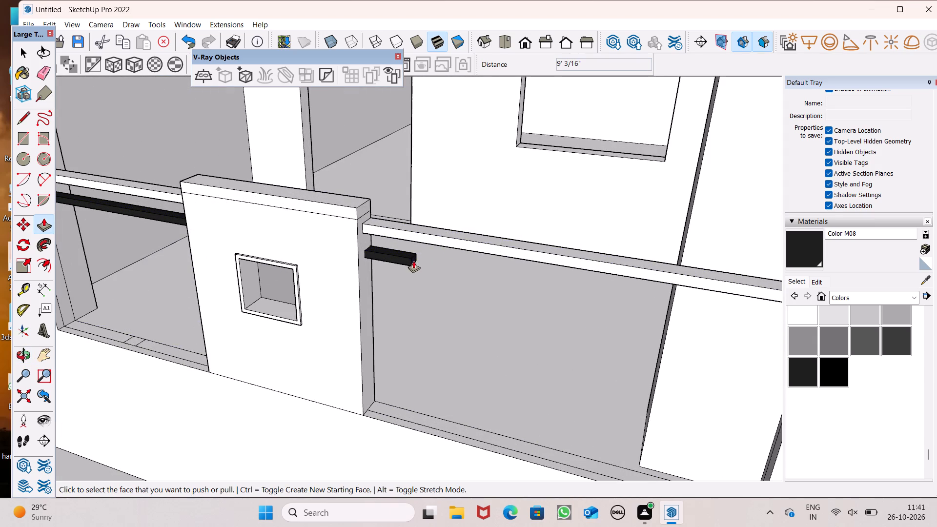
left_click_drag(413, 261, 717, 353)
scroll(464, 304, "down", 5)
Extend the dark bar's free end below the right rail by about 1' 2 1/4" to meet the end post.
scroll(603, 317, "up", 6)
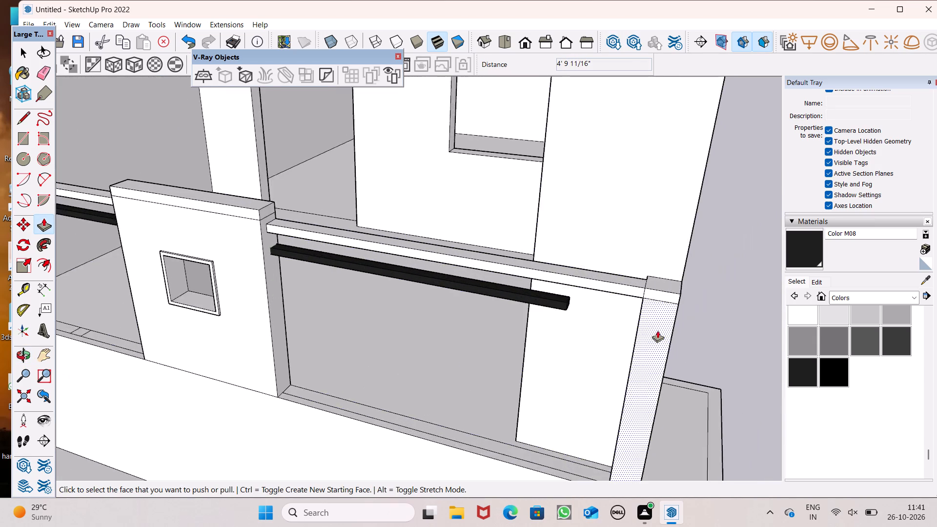
scroll(657, 330, "up", 1)
middle_click_drag(659, 332, 733, 331)
scroll(667, 273, "up", 14)
middle_click_drag(648, 318, 646, 320)
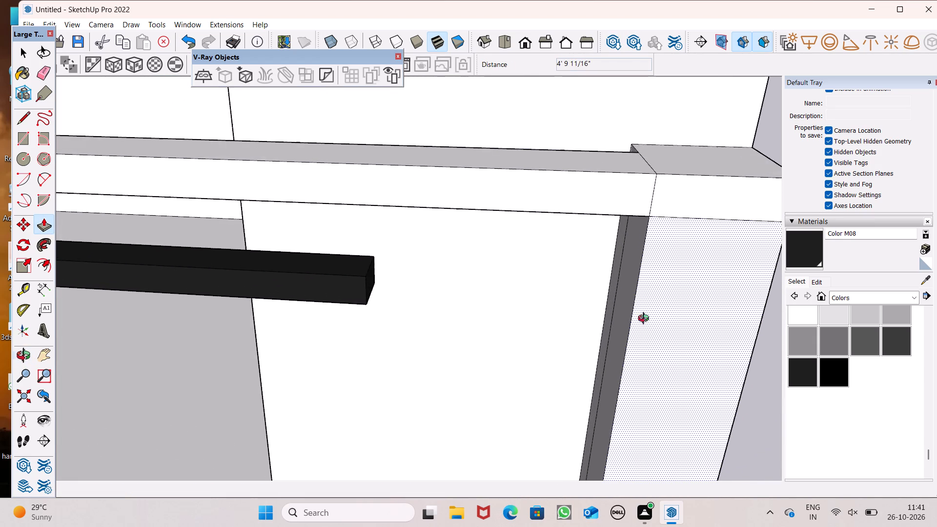
middle_click_drag(646, 320, 605, 351)
middle_click_drag(603, 353, 585, 401)
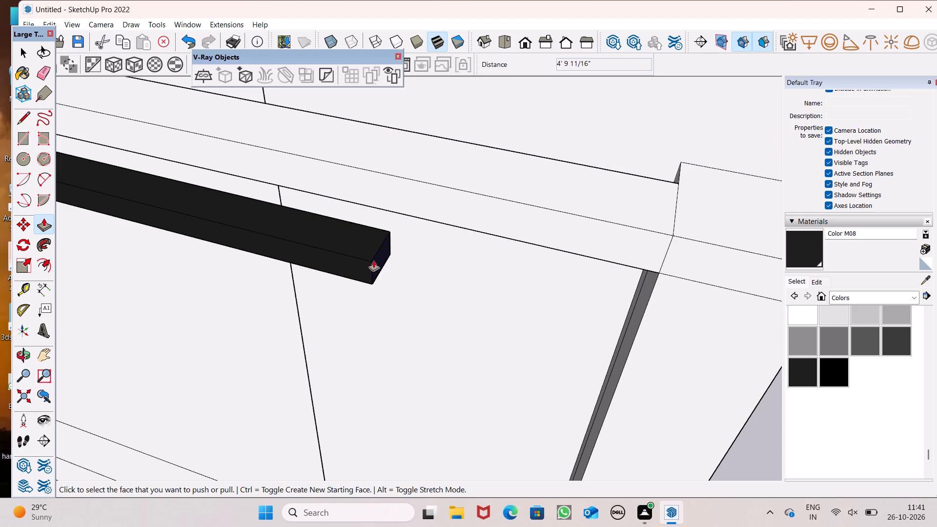
left_click_drag(379, 264, 650, 342)
scroll(564, 289, "down", 7)
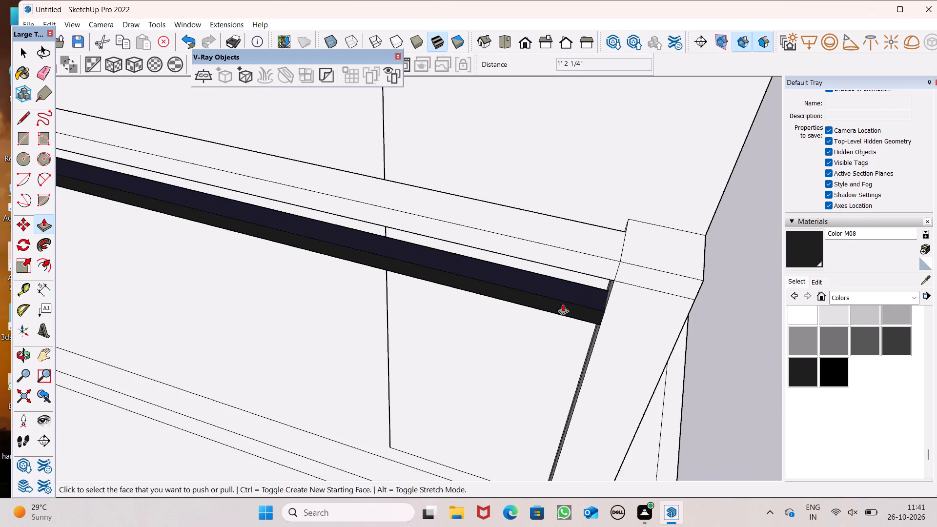
middle_click_drag(557, 292, 583, 221)
key("space")
Draw a small rectangle across the inner ledge strip below the right rail, near its middle.
scroll(620, 214, "down", 8)
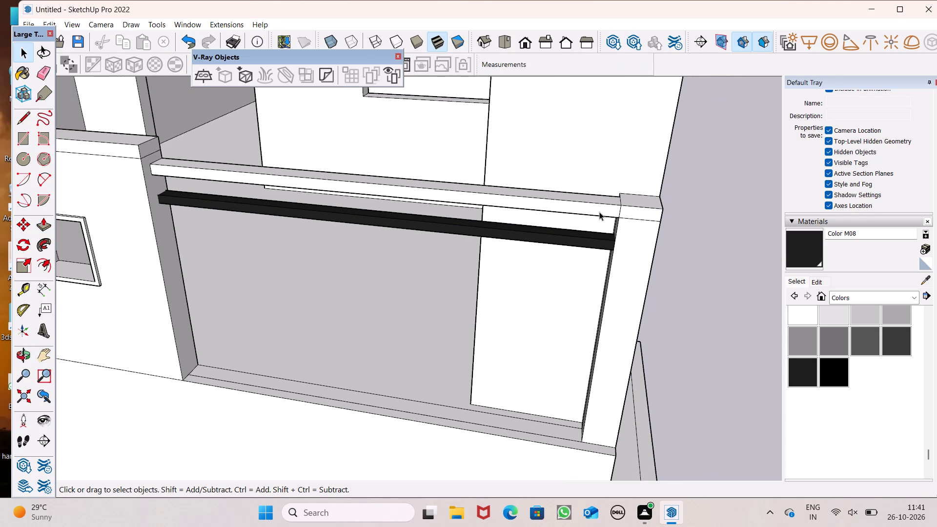
scroll(596, 210, "down", 6)
scroll(557, 241, "down", 4)
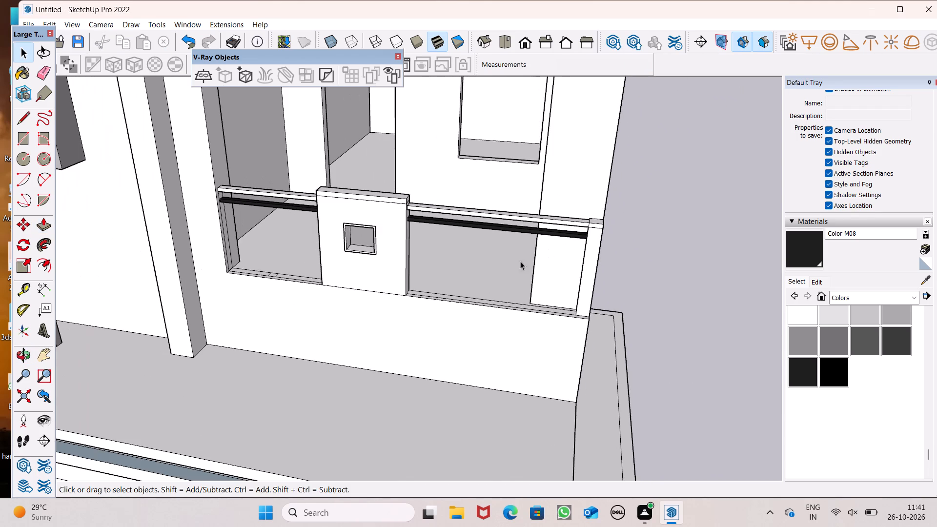
left_click(25, 137)
scroll(384, 278, "down", 3)
middle_click_drag(416, 319, 467, 413)
scroll(488, 320, "up", 6)
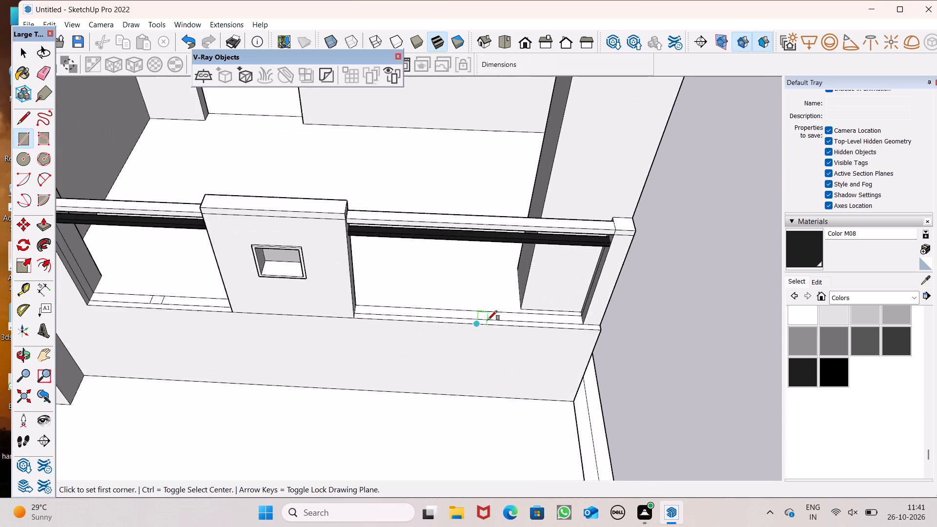
scroll(488, 320, "up", 7)
middle_click_drag(488, 324, 485, 337)
scroll(395, 292, "up", 2)
scroll(405, 304, "down", 6)
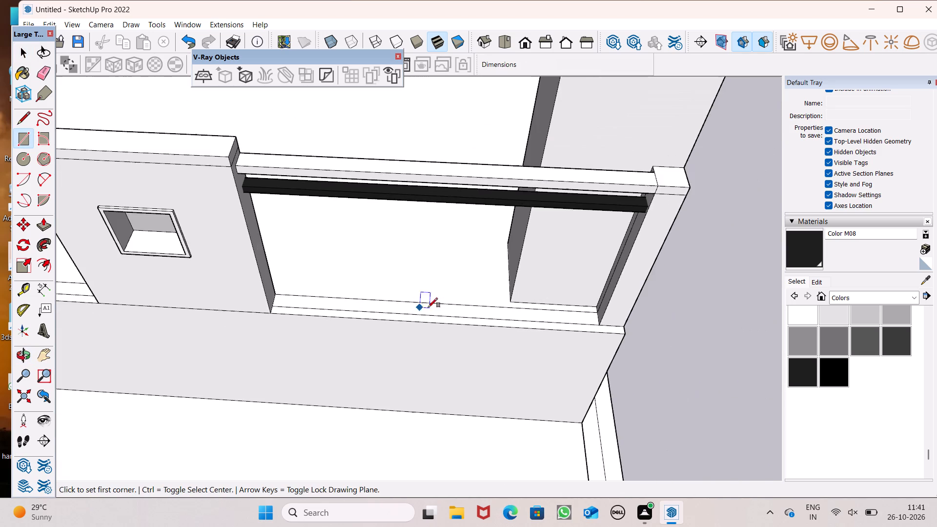
scroll(455, 308, "up", 3)
left_click_drag(425, 301, 428, 306)
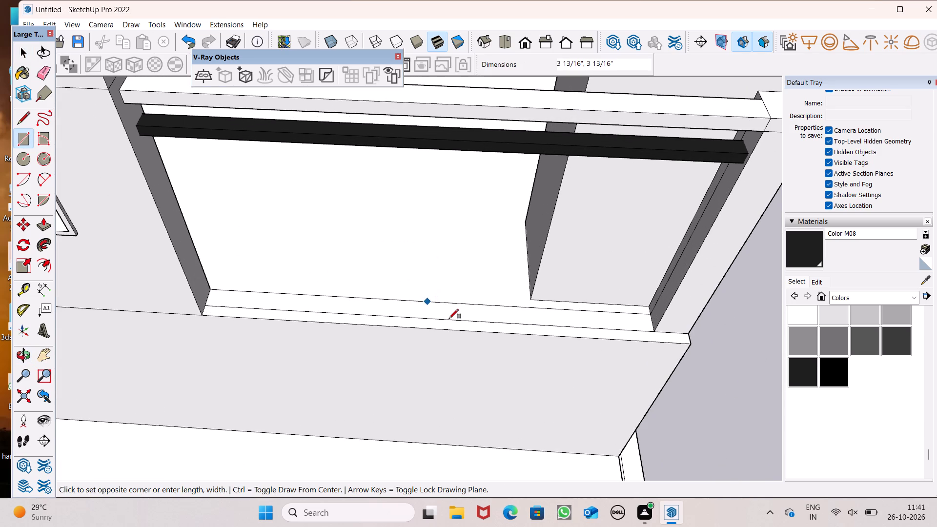
left_click(449, 319)
key("space")
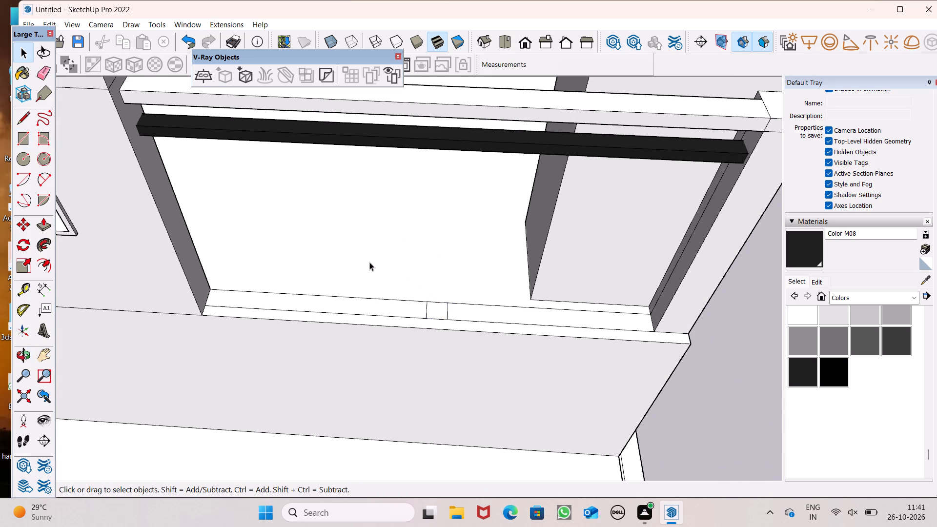
Paint the small rectangles on the right and left ledge strips with Color M08.
scroll(367, 254, "down", 5)
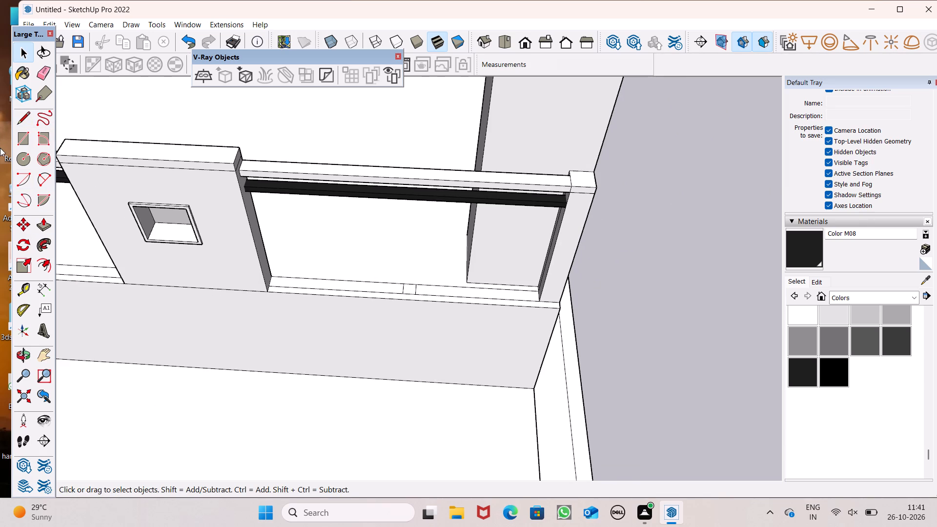
left_click(41, 227)
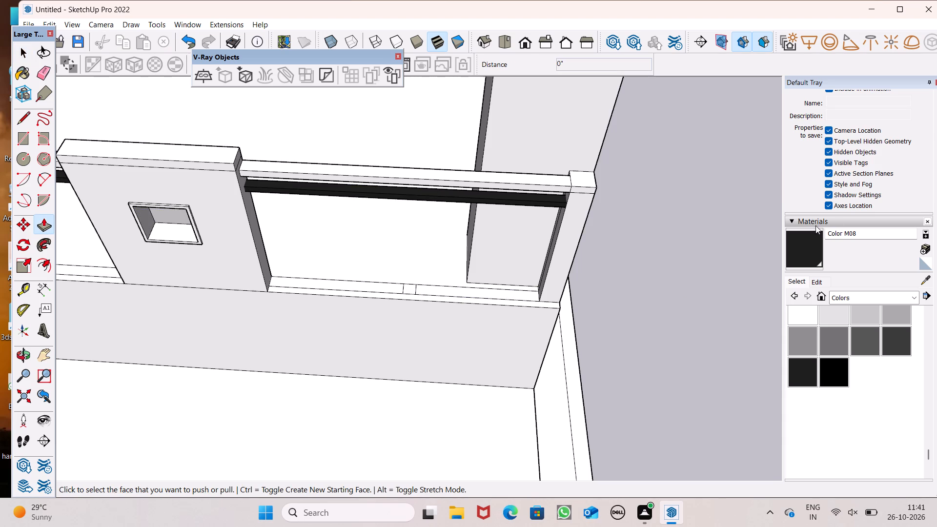
left_click(797, 248)
scroll(387, 300, "up", 5)
left_click(421, 288)
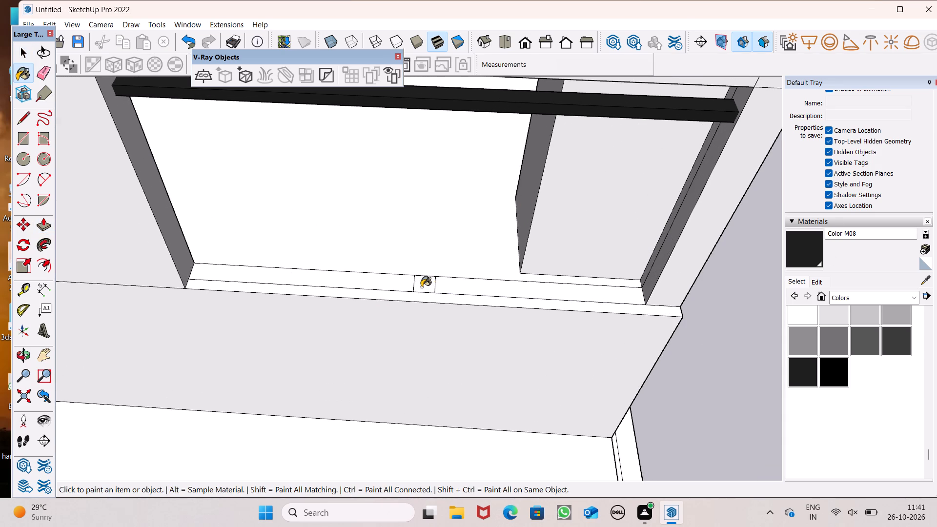
scroll(683, 271, "down", 5)
scroll(772, 274, "down", 5)
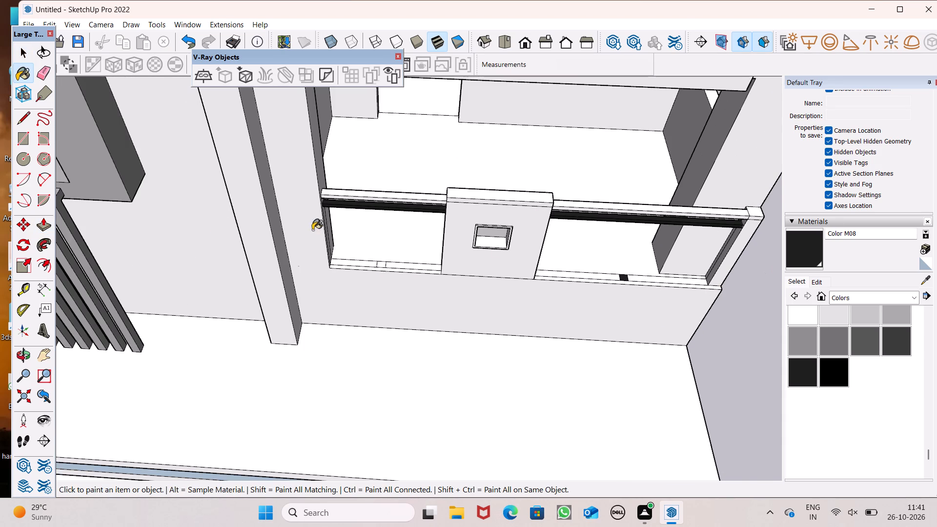
scroll(418, 277, "up", 7)
scroll(347, 240, "up", 7)
left_click(359, 253)
Pull the dark rectangle on the left ledge up to the dark bar below the left rail to form a vertical post.
scroll(342, 238, "down", 6)
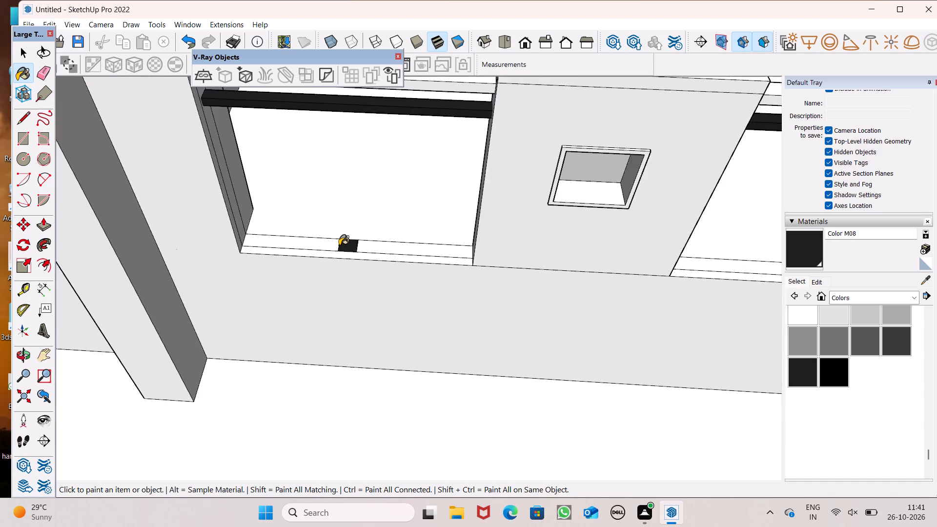
scroll(339, 245, "down", 11)
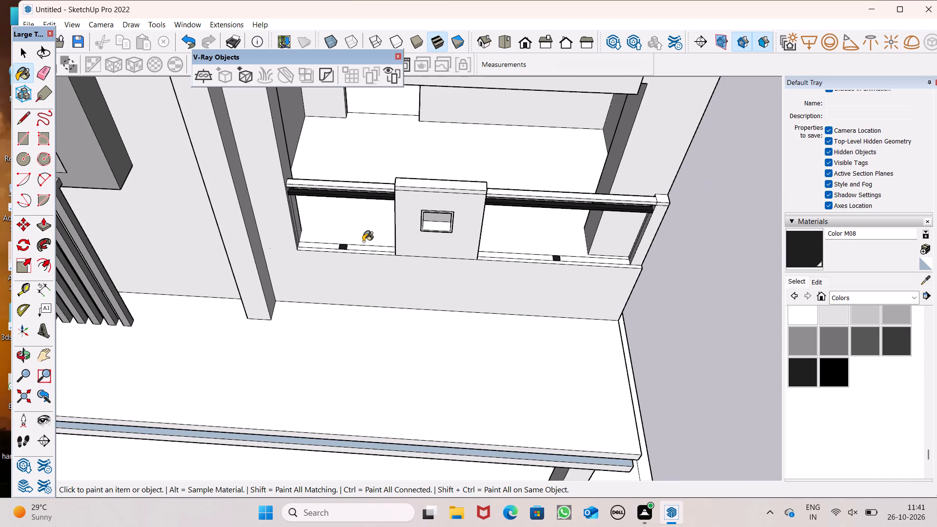
left_click(40, 228)
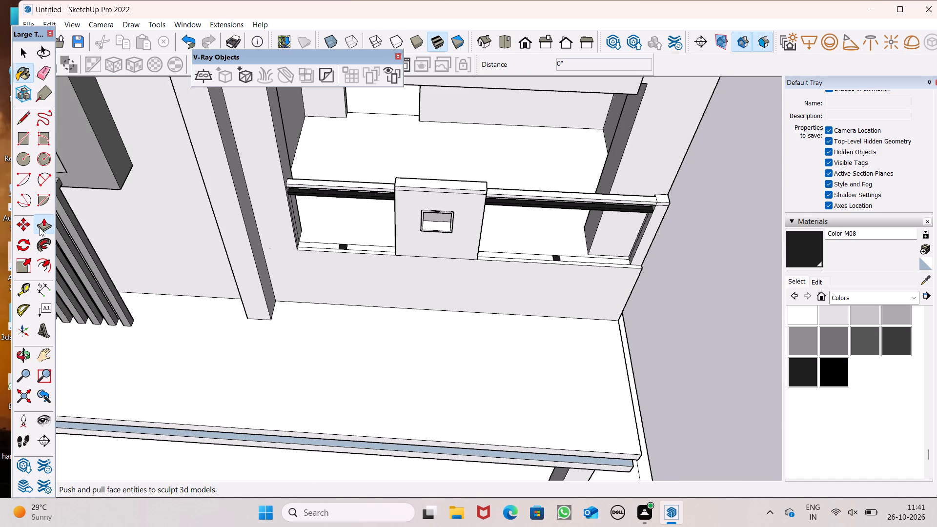
scroll(394, 213, "up", 5)
scroll(299, 176, "up", 6)
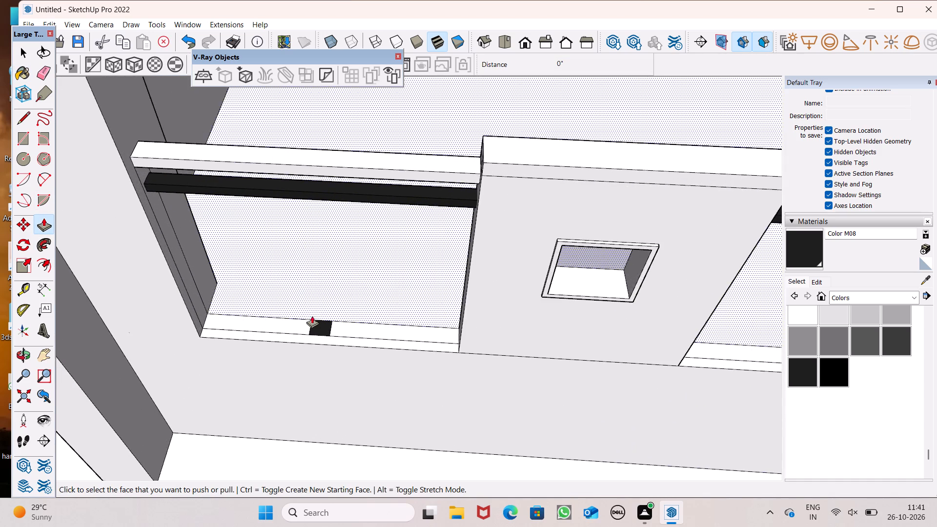
scroll(314, 320, "up", 4)
scroll(323, 334, "down", 4)
left_click_drag(322, 331, 331, 283)
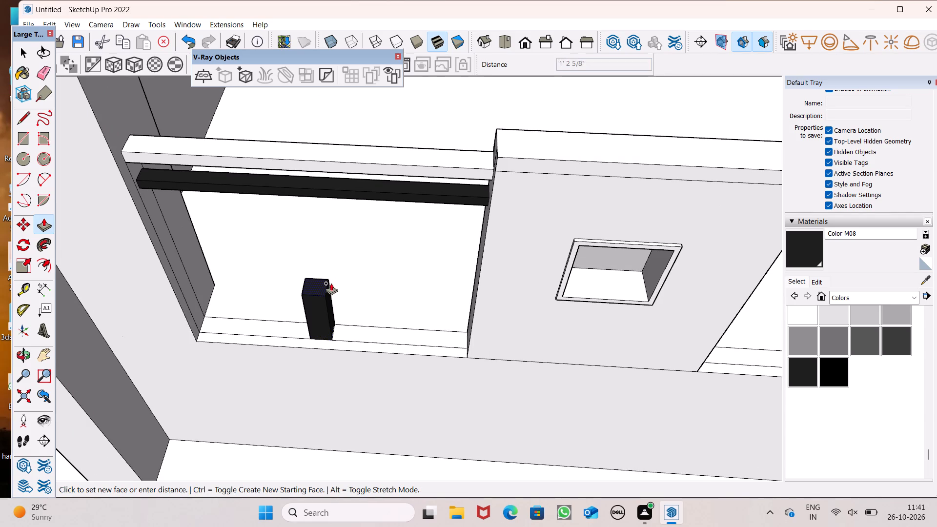
left_click_drag(331, 283, 317, 187)
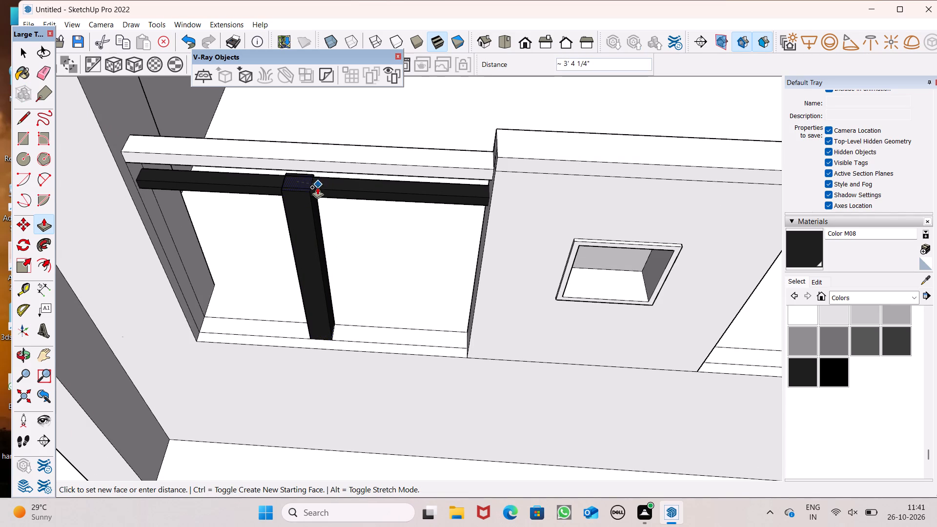
left_click_drag(317, 187, 311, 198)
scroll(279, 293, "down", 1)
middle_click_drag(279, 293, 286, 109)
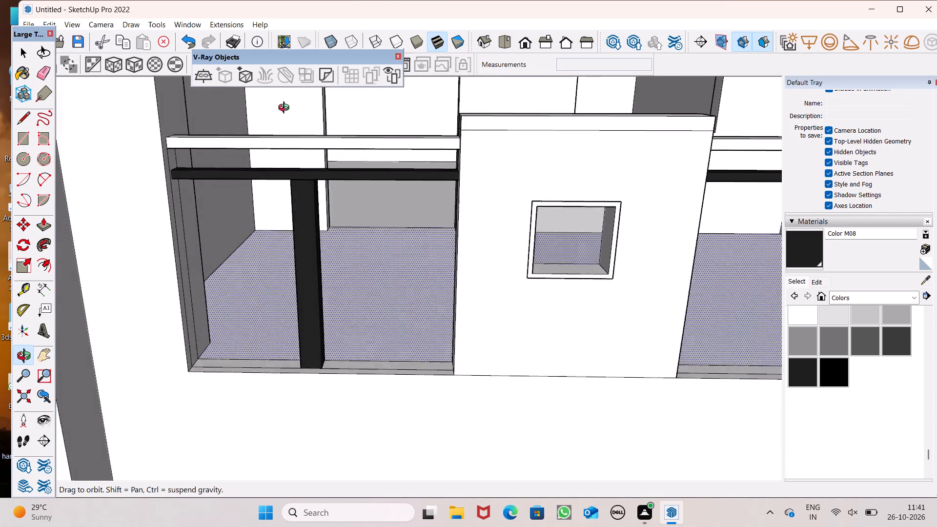
Pull the dark rectangle on the right ledge up about 3' 2 5/8" to the dark bar, forming a vertical post.
middle_click_drag(286, 109, 266, 89)
scroll(281, 90, "up", 1)
scroll(185, 245, "down", 11)
middle_click_drag(449, 406, 483, 510)
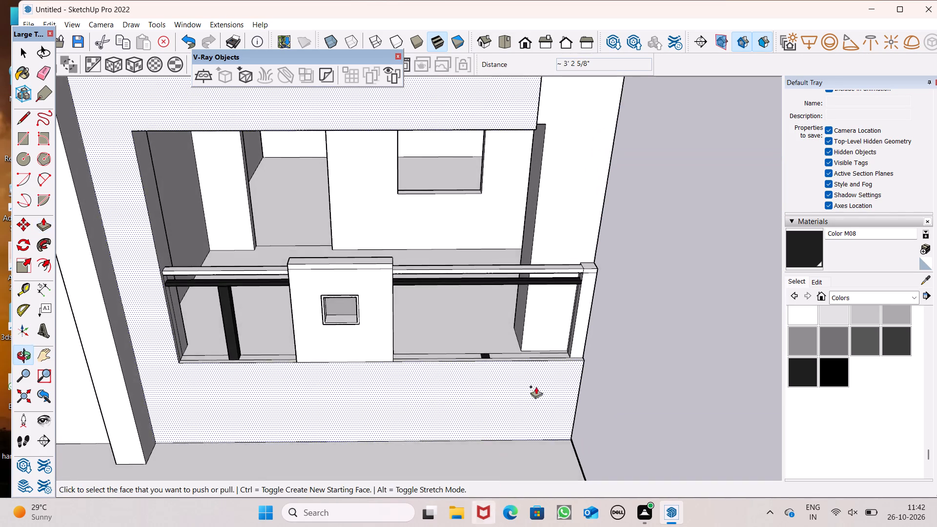
scroll(580, 338, "up", 5)
scroll(495, 346, "down", 4)
middle_click_drag(470, 359, 470, 437)
scroll(456, 361, "up", 6)
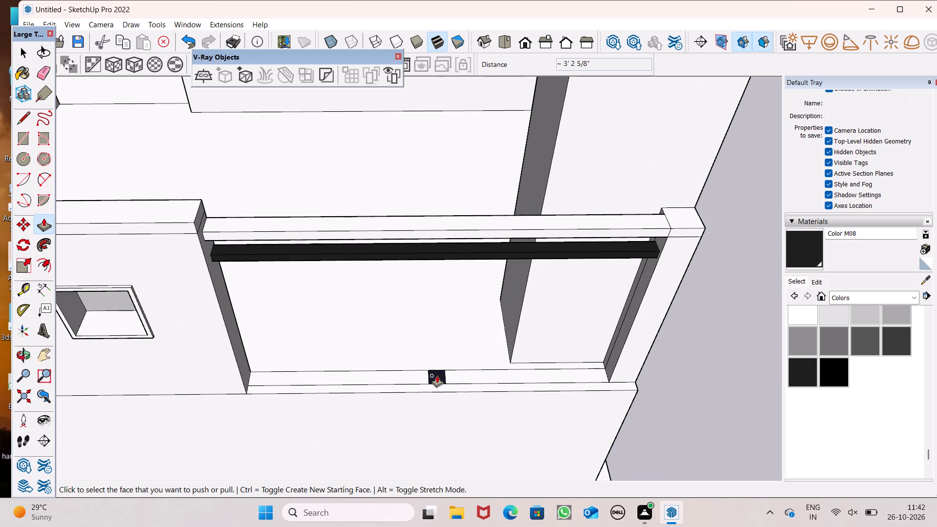
left_click_drag(434, 376, 436, 255)
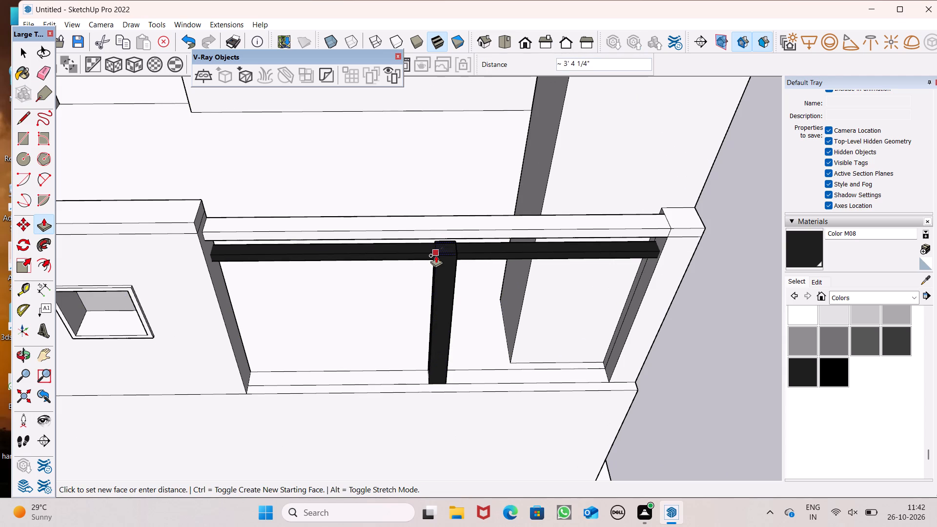
left_click_drag(436, 255, 436, 259)
Thin the right dark post by pushing its two side faces inward, 7/8" on one side and 9/16" on the other.
scroll(466, 313, "up", 1)
middle_click_drag(468, 310, 290, 227)
scroll(365, 508, "up", 2)
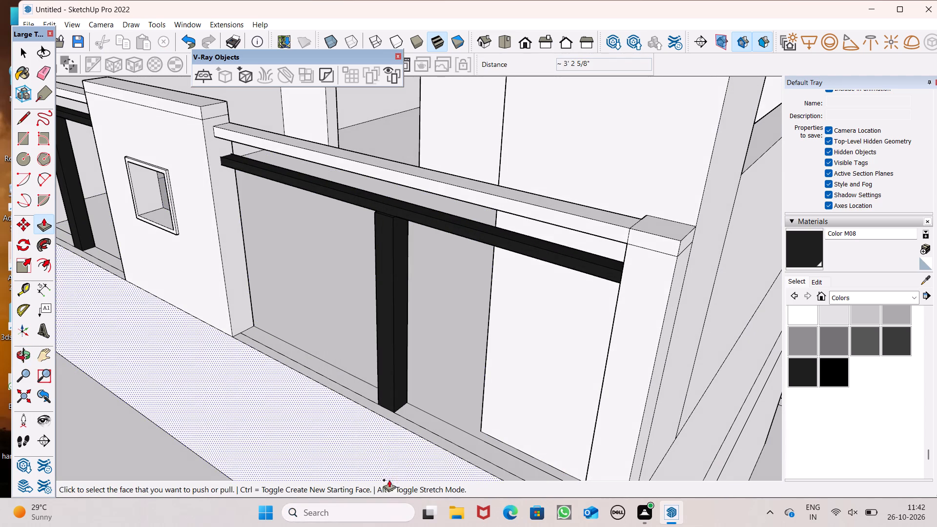
scroll(394, 390, "up", 3)
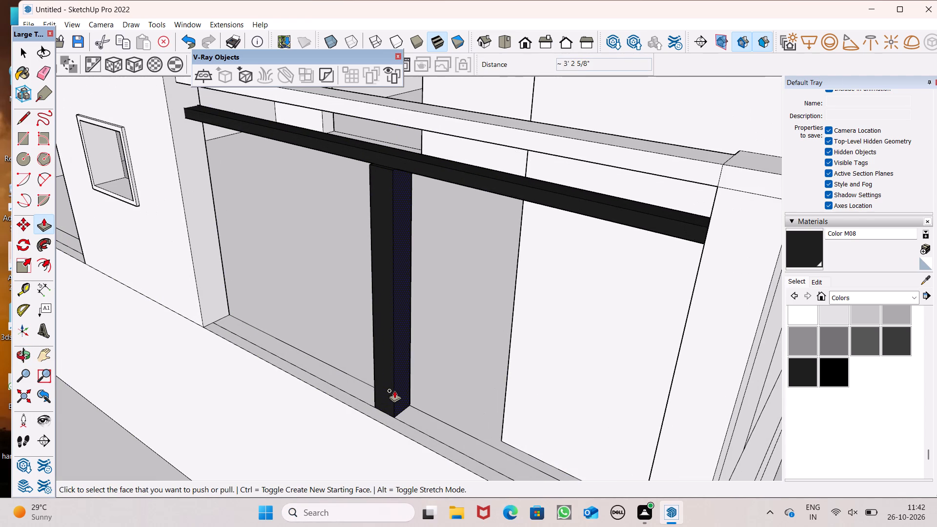
left_click_drag(406, 392, 401, 390)
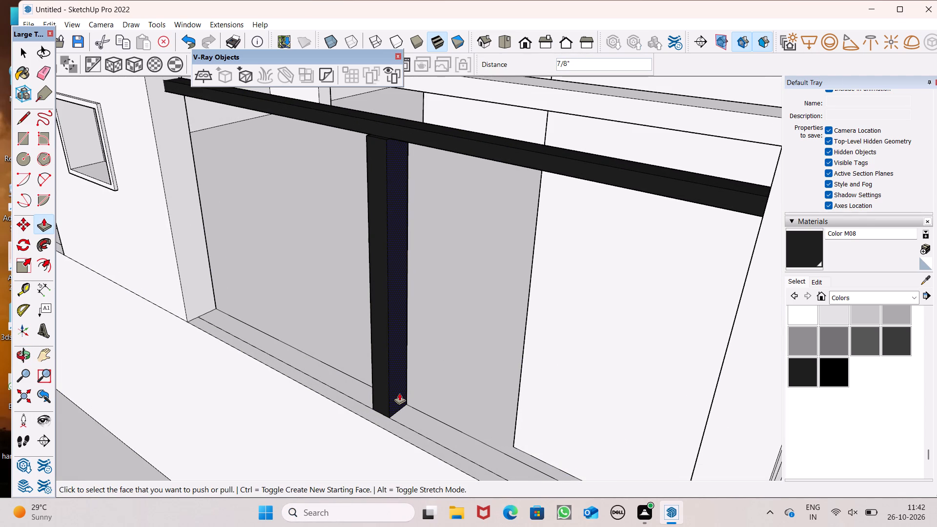
middle_click_drag(412, 432, 617, 426)
scroll(526, 382, "up", 3)
middle_click_drag(490, 384, 555, 399)
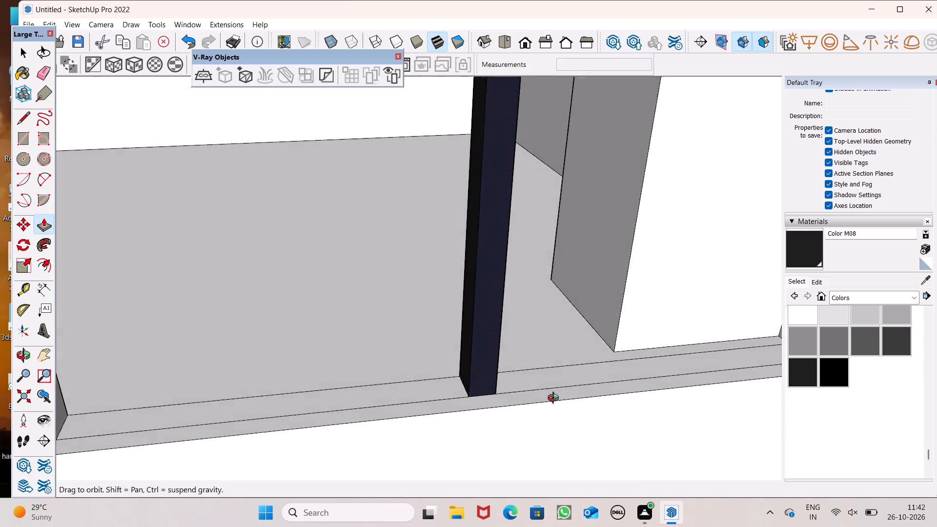
middle_click_drag(555, 399, 572, 409)
scroll(572, 409, "up", 1)
middle_click_drag(498, 410, 554, 437)
scroll(503, 347, "up", 3)
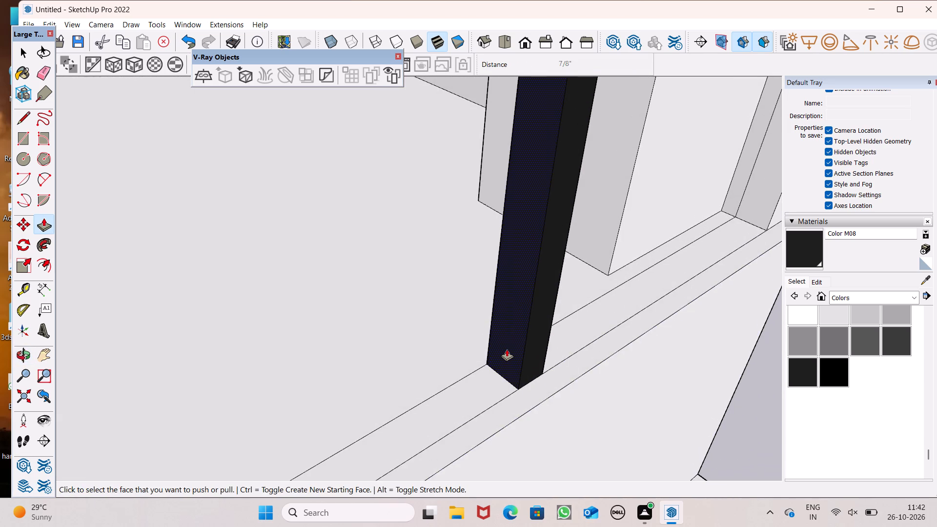
left_click_drag(507, 349, 512, 346)
Thin the left dark post by pushing its side faces inward, 1 9/16" on one side and 9/16" on the other.
scroll(442, 362, "down", 4)
middle_click_drag(578, 348, 411, 311)
scroll(570, 284, "down", 5)
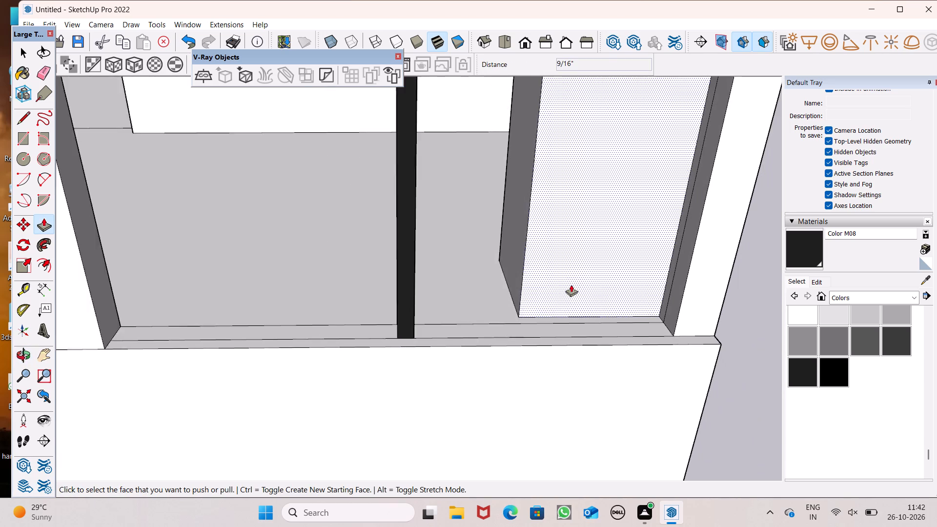
scroll(622, 288, "down", 7)
scroll(492, 307, "down", 3)
scroll(256, 274, "up", 7)
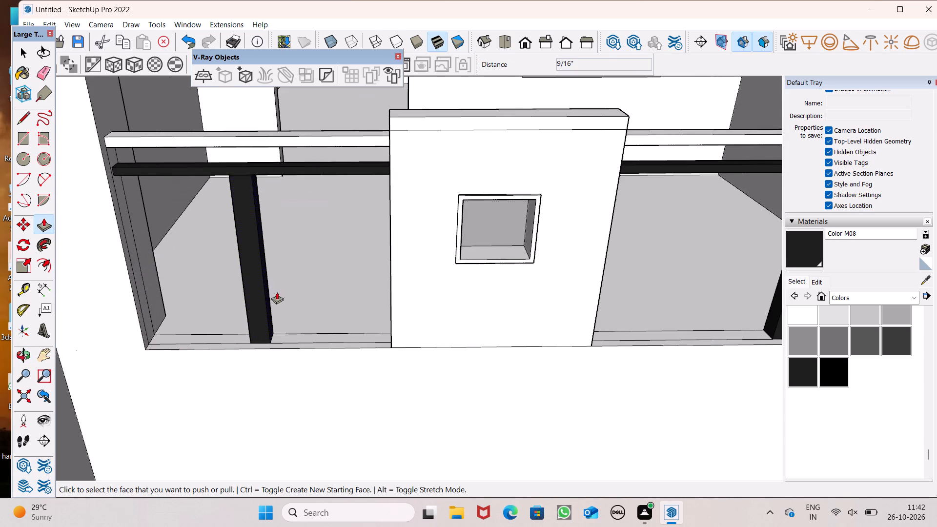
middle_click_drag(277, 297, 488, 334)
scroll(324, 421, "up", 6)
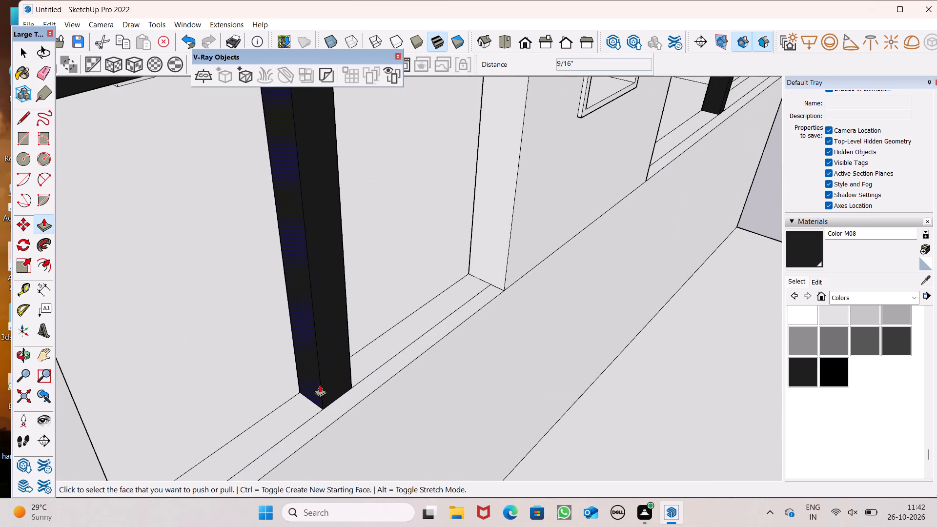
left_click_drag(307, 385, 322, 382)
scroll(321, 379, "down", 5)
middle_click_drag(444, 395, 163, 365)
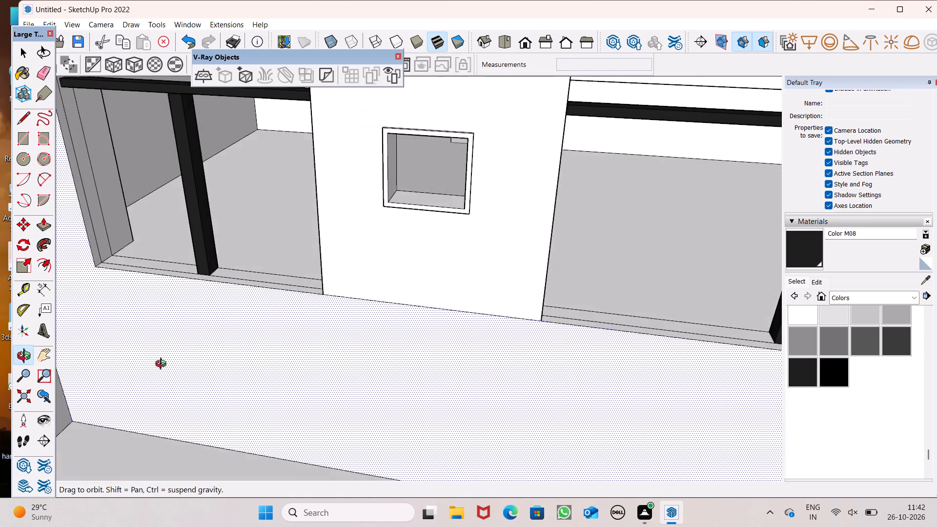
middle_click_drag(163, 365, 168, 353)
scroll(163, 365, "up", 8)
scroll(203, 257, "down", 6)
scroll(218, 203, "up", 5)
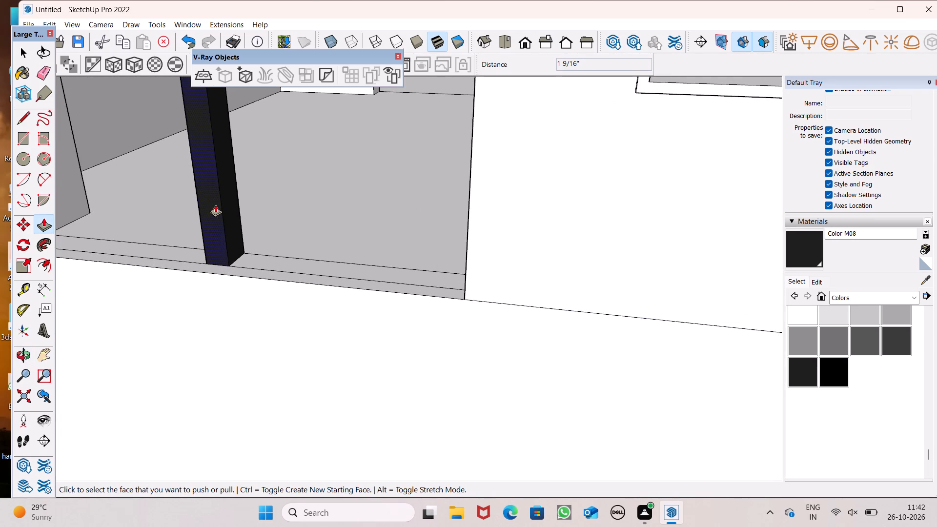
scroll(222, 209, "up", 5)
left_click_drag(235, 264, 227, 263)
Draw a small rectangle on the inner face of the left opening's end post, a little below the dark bar.
scroll(329, 284, "down", 18)
scroll(345, 311, "down", 4)
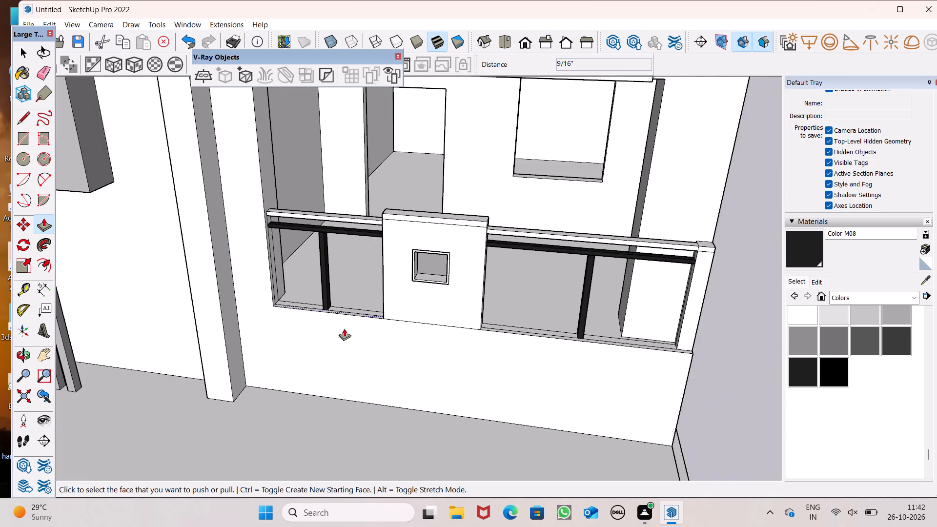
middle_click_drag(344, 329, 352, 417)
middle_click_drag(494, 405, 545, 209)
middle_click_drag(464, 283, 437, 304)
scroll(464, 283, "up", 1)
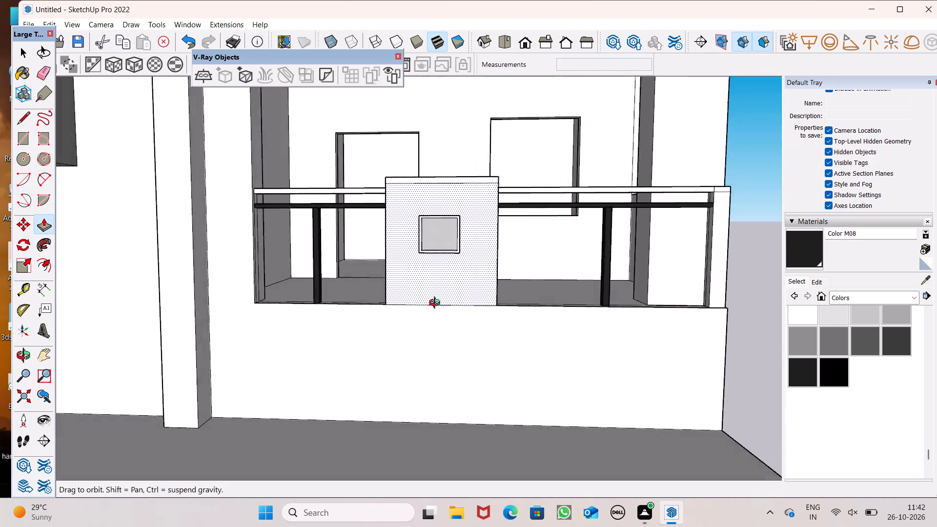
middle_click_drag(437, 304, 318, 326)
middle_click_drag(330, 316, 241, 305)
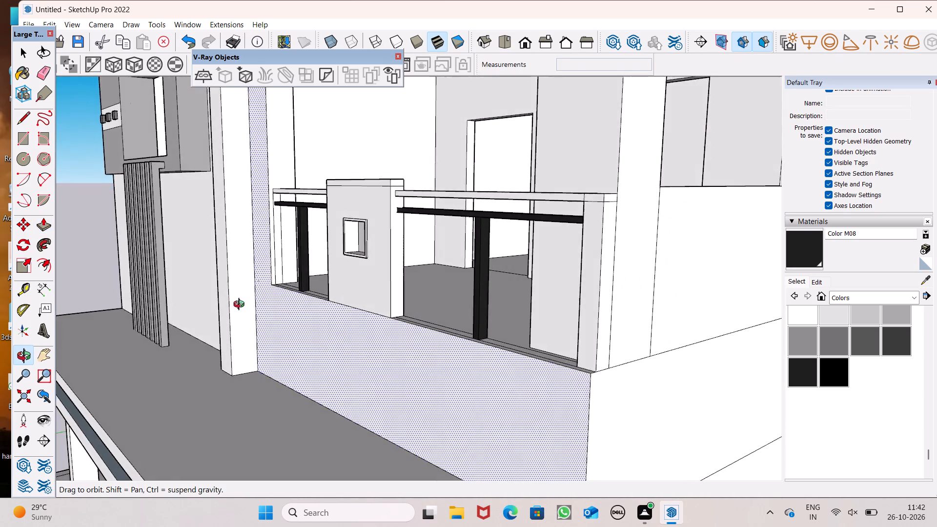
middle_click_drag(241, 305, 272, 272)
scroll(272, 272, "up", 1)
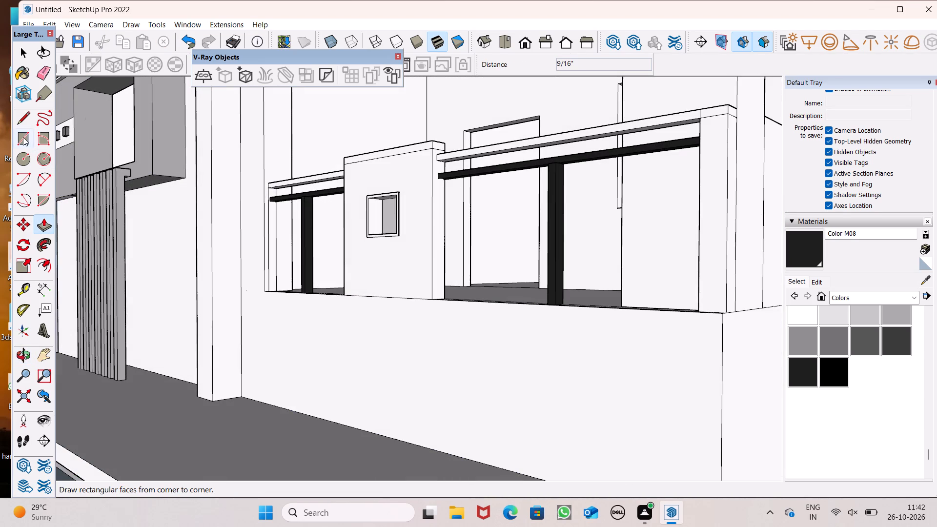
left_click(23, 137)
scroll(262, 210, "up", 6)
middle_click_drag(308, 214, 253, 232)
scroll(253, 231, "up", 2)
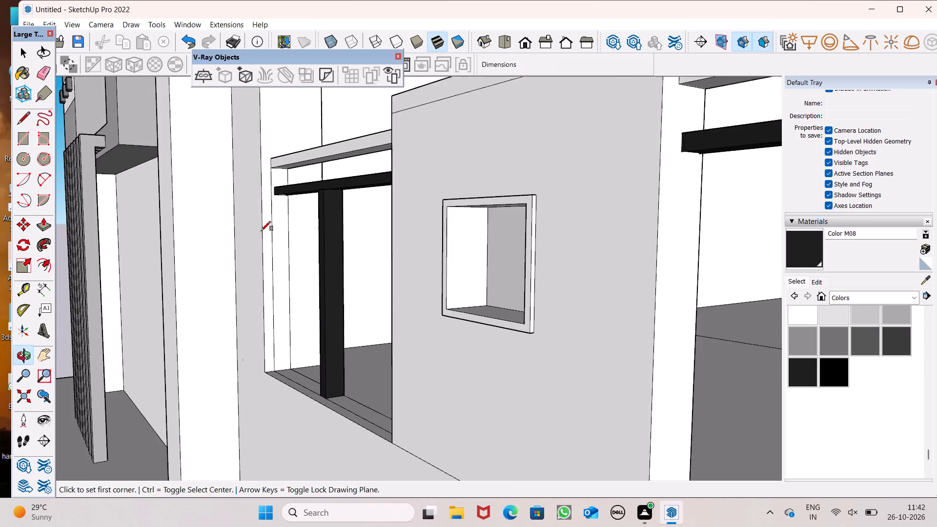
scroll(261, 231, "up", 6)
middle_click_drag(292, 216, 252, 217)
scroll(272, 201, "up", 5)
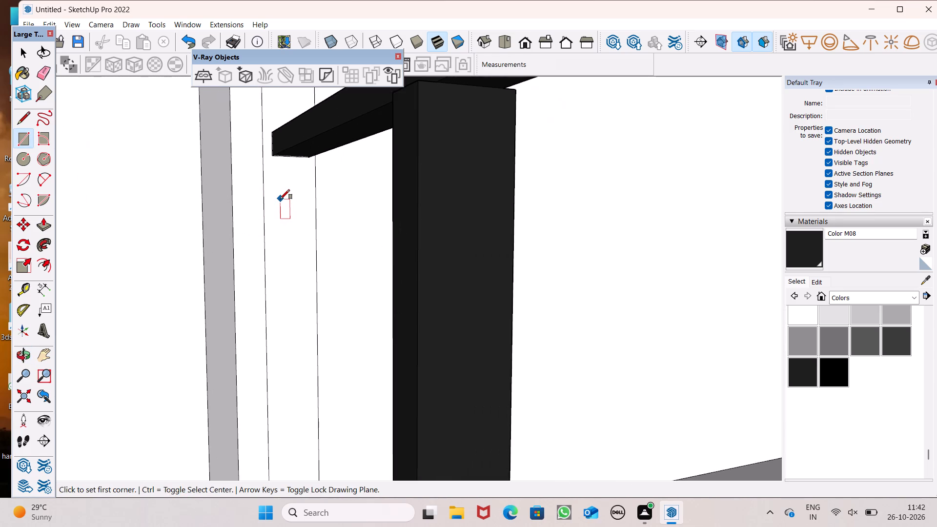
scroll(281, 199, "up", 4)
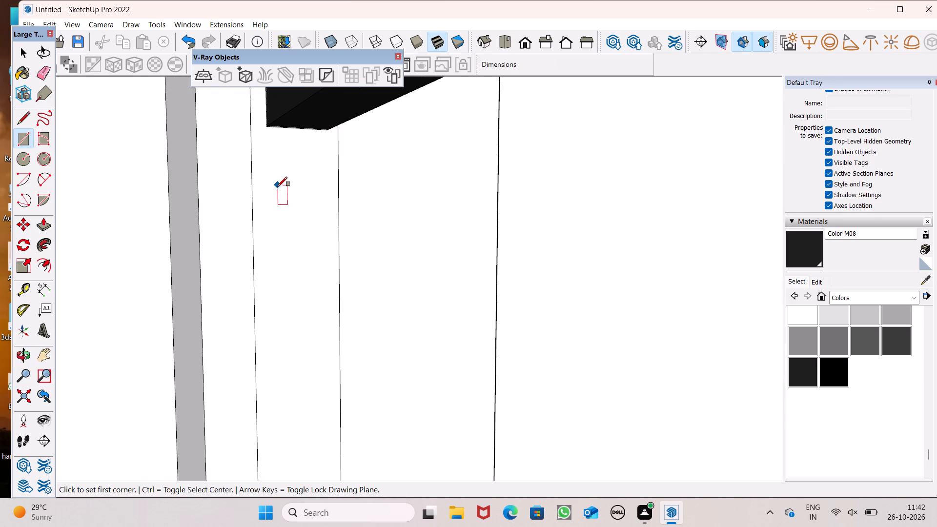
scroll(277, 183, "down", 14)
middle_click_drag(303, 225, 320, 220)
scroll(320, 220, "up", 5)
scroll(320, 214, "down", 1)
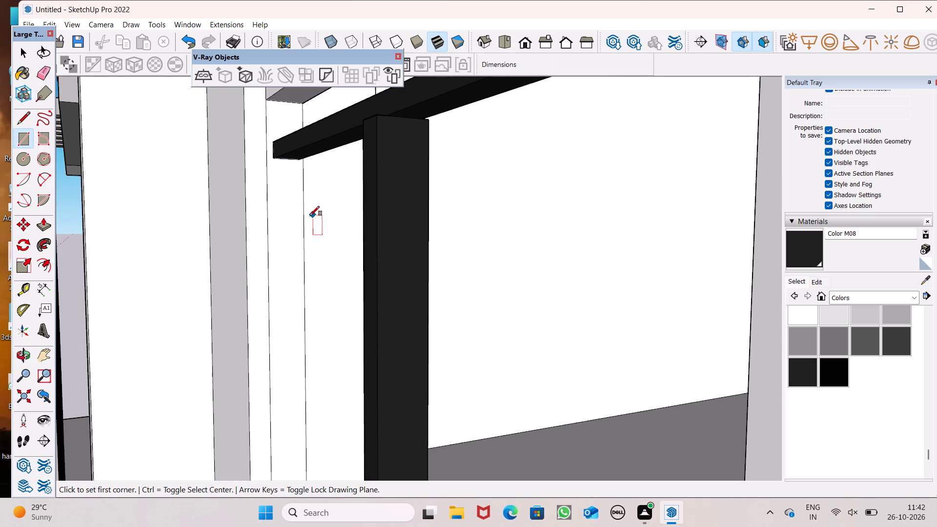
scroll(307, 212, "up", 4)
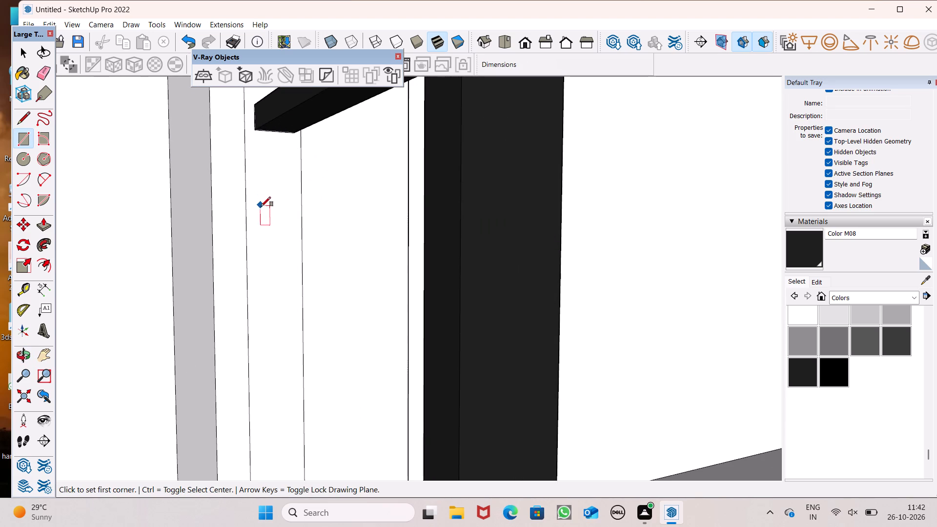
left_click(266, 236)
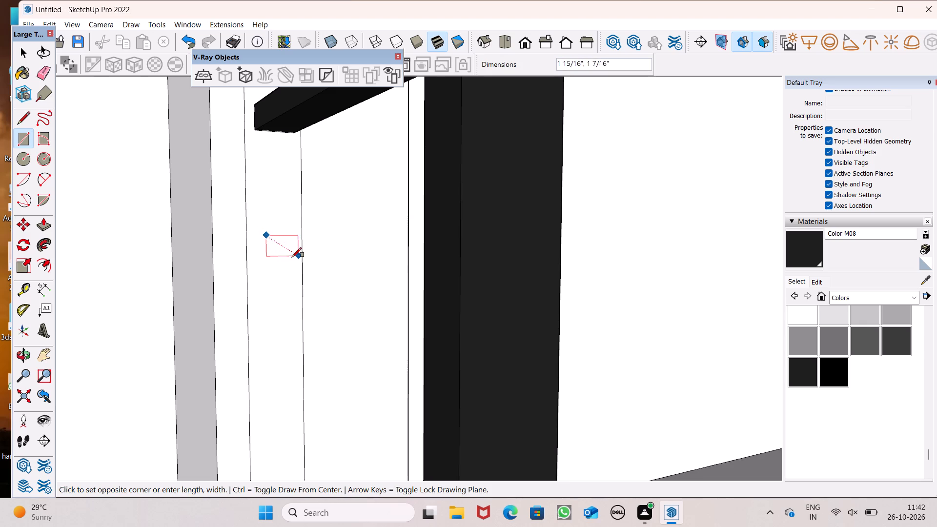
left_click(291, 257)
scroll(292, 223, "down", 5)
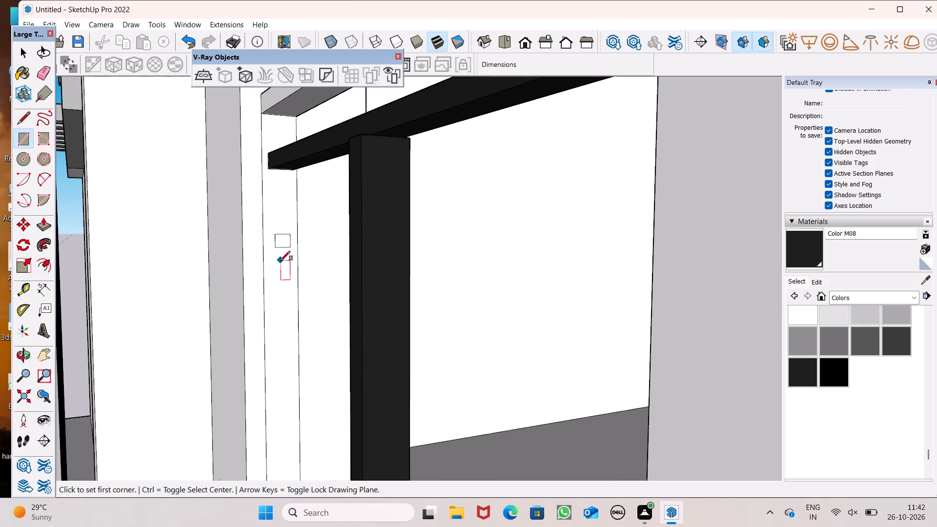
Copy the small rectangle 4 7/8" straight down the end post and repeat it as an array of 6 copies.
key("space")
double_click(283, 242)
double_click(282, 243)
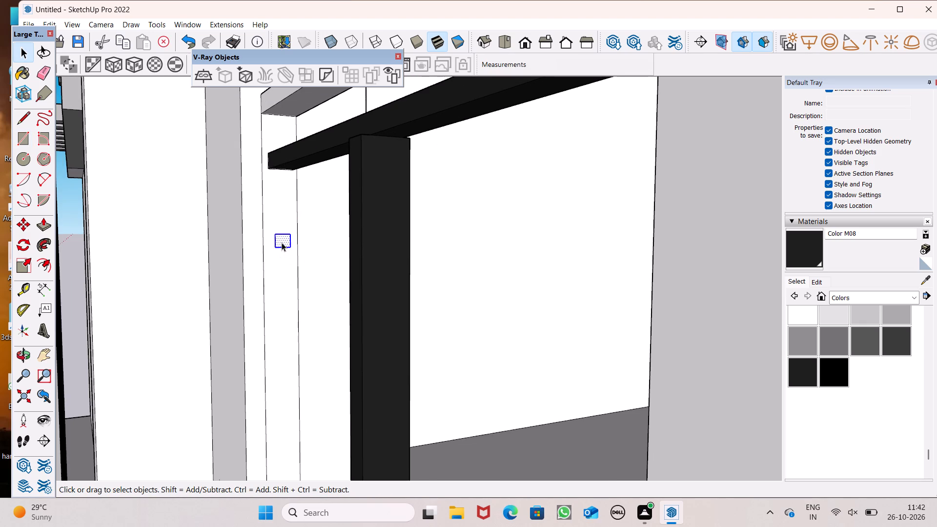
key("m")
key("Return")
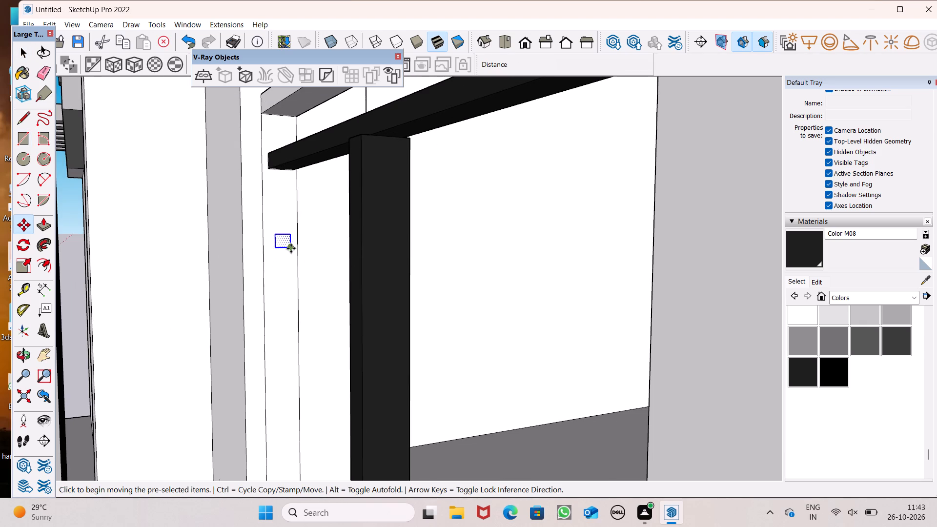
left_click_drag(291, 248, 291, 304, "ctrl")
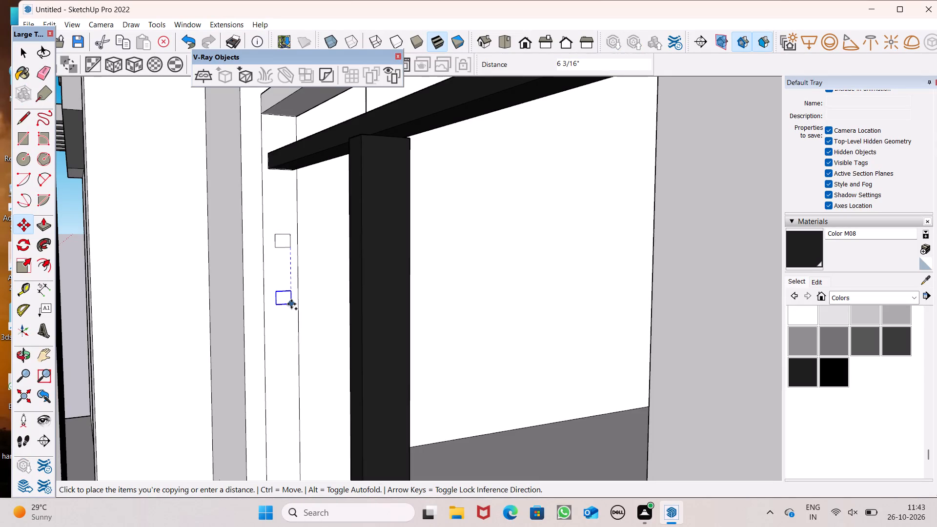
left_click_drag(291, 304, 293, 298, "ctrl")
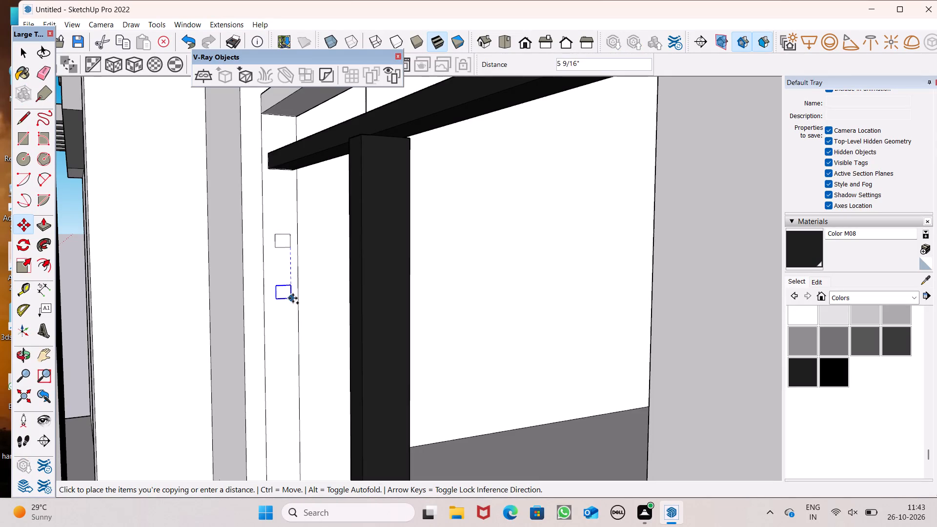
left_click_drag(293, 298, 290, 292, "ctrl")
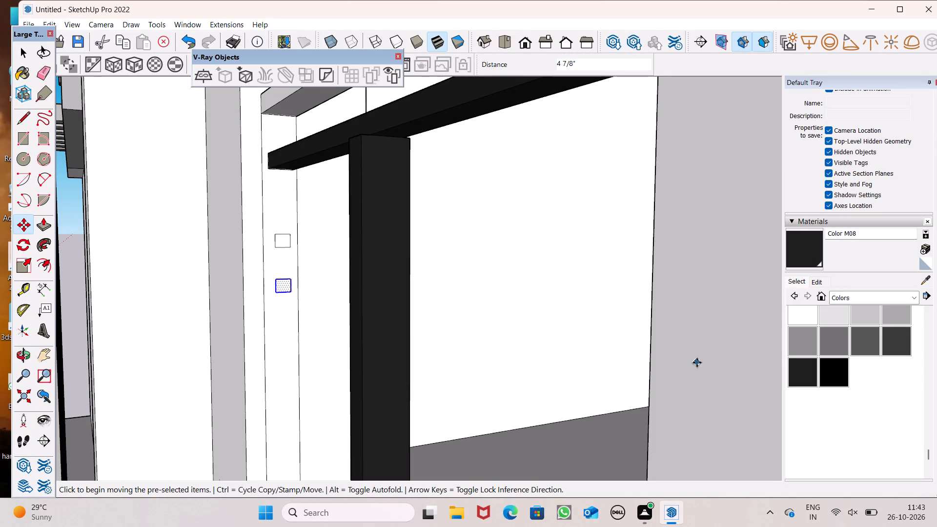
key("shift+asterisk")
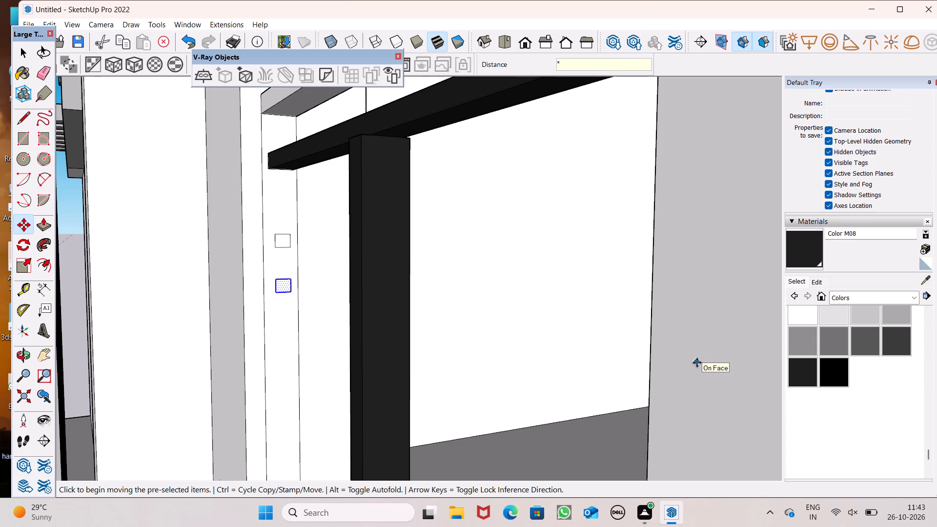
key("6")
key("Return")
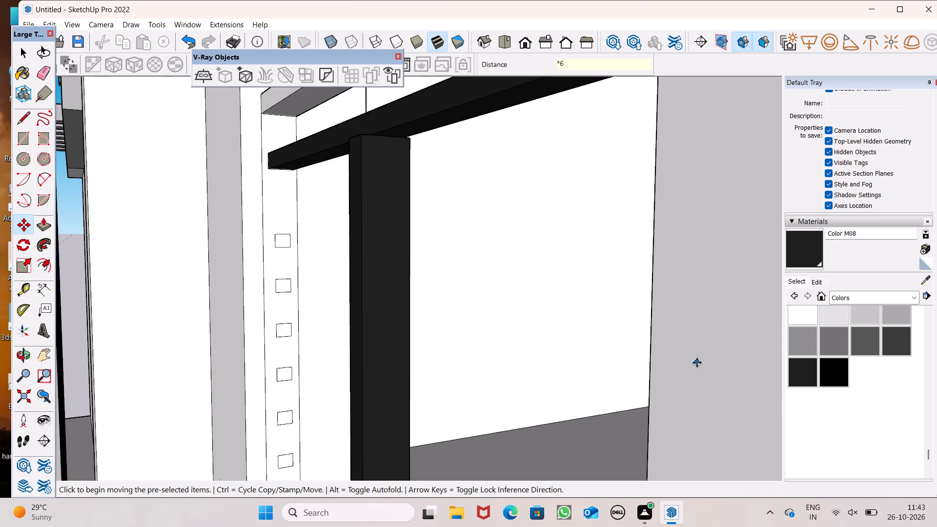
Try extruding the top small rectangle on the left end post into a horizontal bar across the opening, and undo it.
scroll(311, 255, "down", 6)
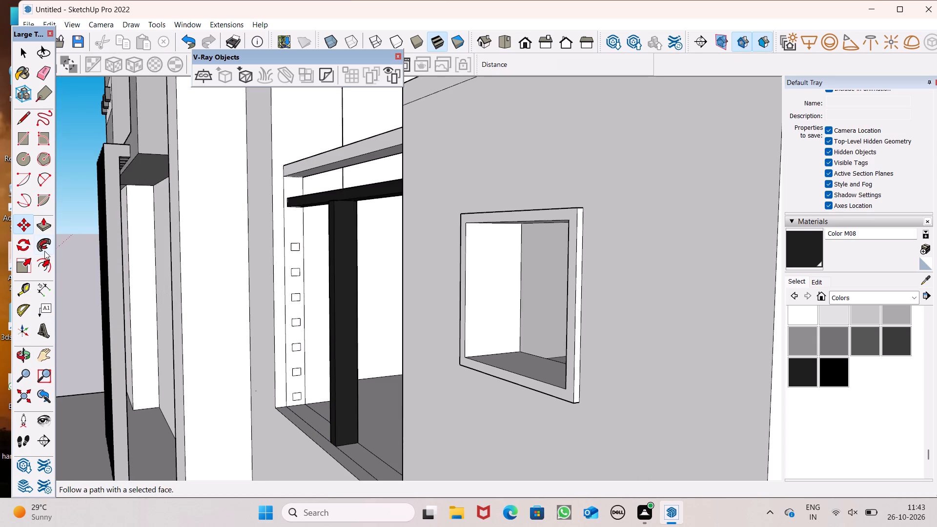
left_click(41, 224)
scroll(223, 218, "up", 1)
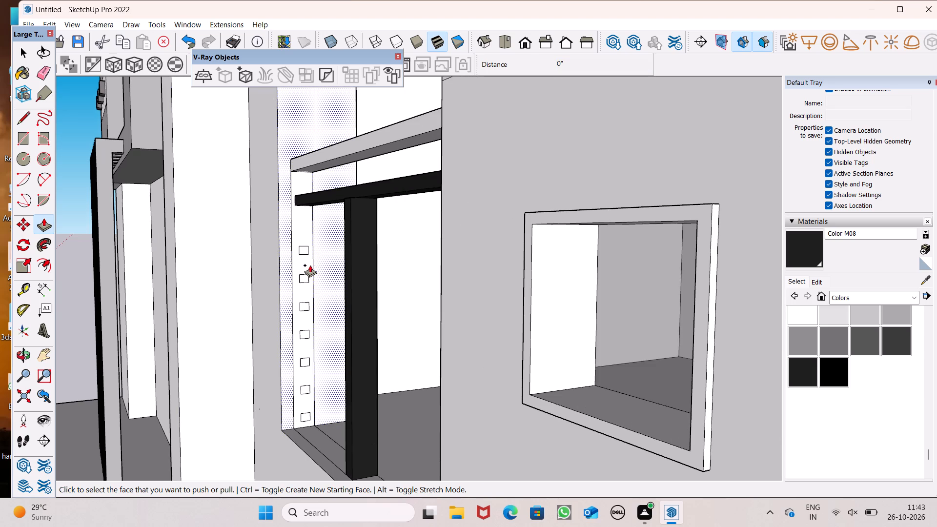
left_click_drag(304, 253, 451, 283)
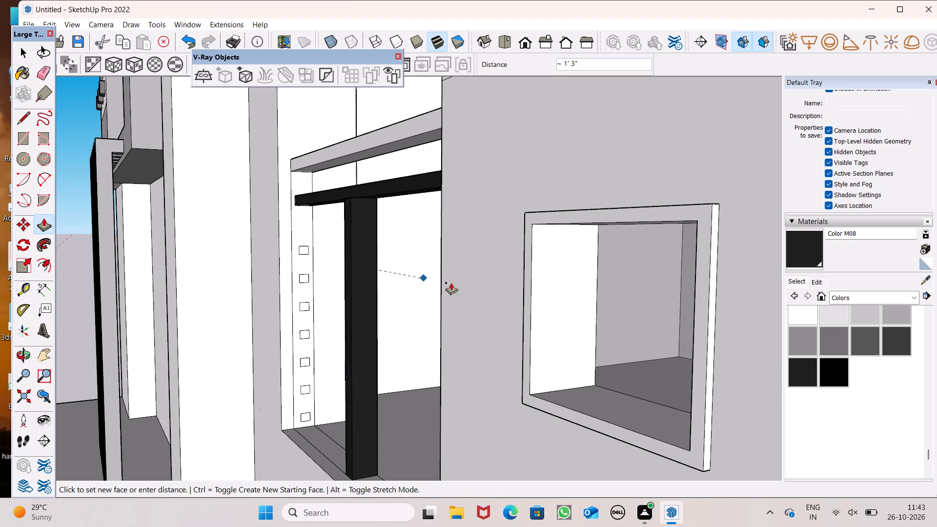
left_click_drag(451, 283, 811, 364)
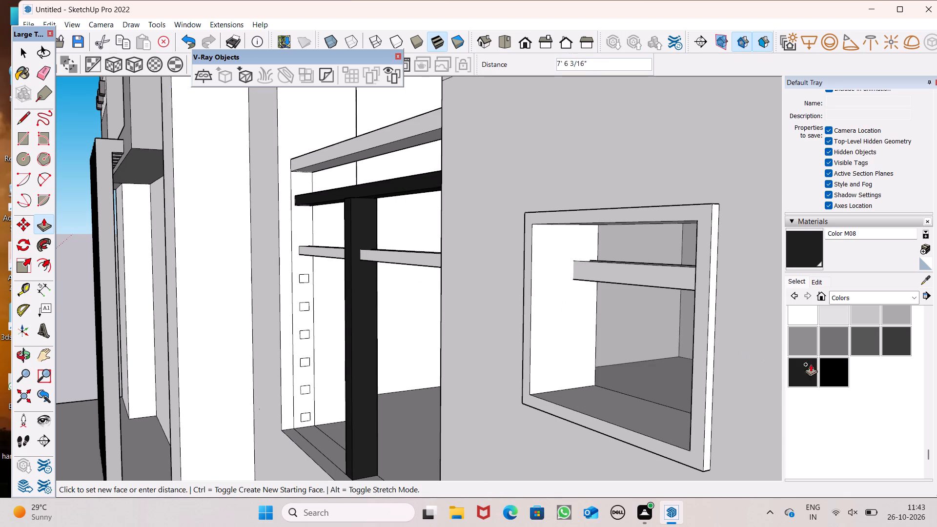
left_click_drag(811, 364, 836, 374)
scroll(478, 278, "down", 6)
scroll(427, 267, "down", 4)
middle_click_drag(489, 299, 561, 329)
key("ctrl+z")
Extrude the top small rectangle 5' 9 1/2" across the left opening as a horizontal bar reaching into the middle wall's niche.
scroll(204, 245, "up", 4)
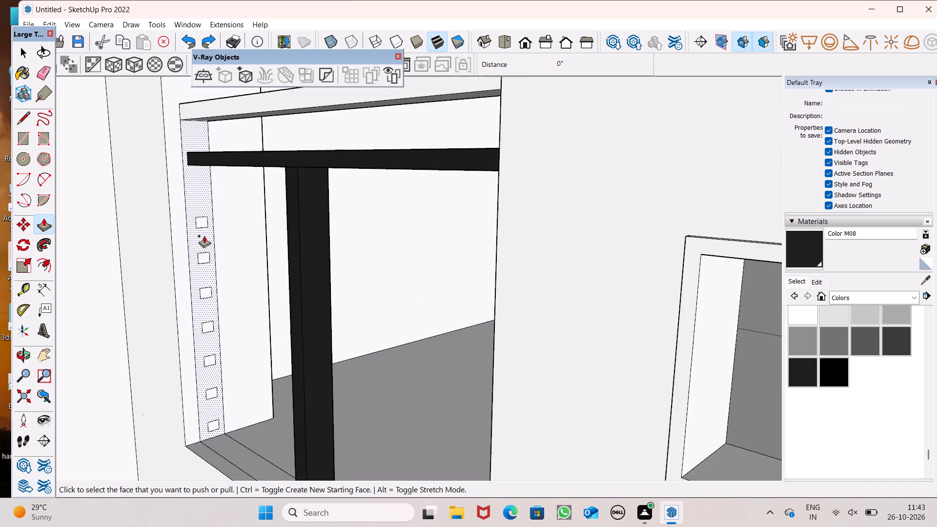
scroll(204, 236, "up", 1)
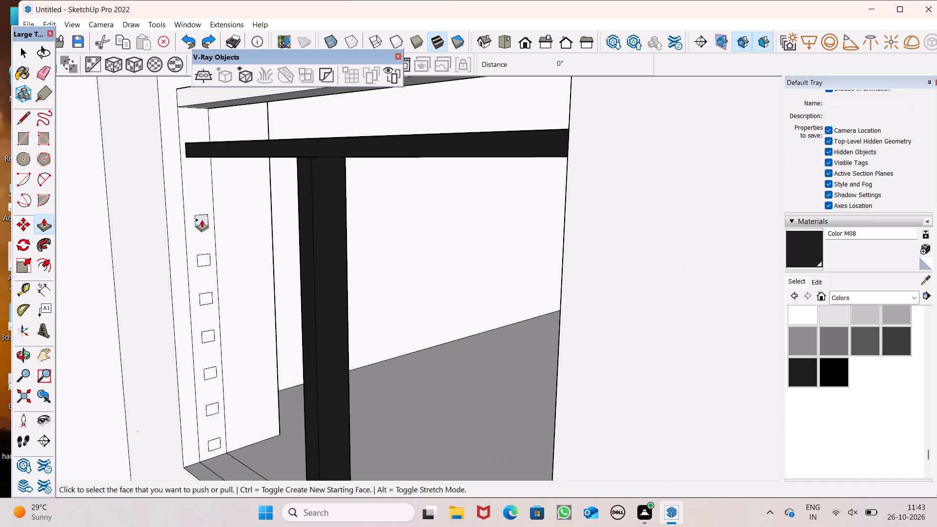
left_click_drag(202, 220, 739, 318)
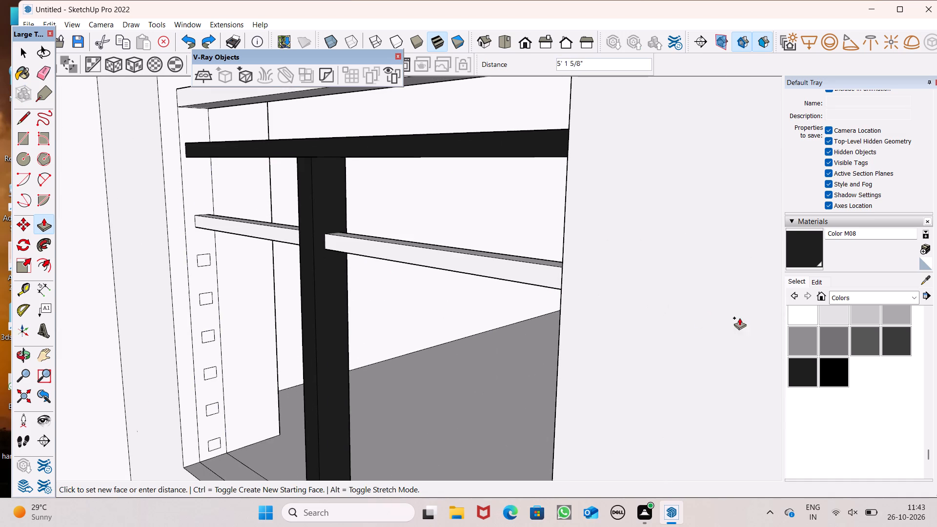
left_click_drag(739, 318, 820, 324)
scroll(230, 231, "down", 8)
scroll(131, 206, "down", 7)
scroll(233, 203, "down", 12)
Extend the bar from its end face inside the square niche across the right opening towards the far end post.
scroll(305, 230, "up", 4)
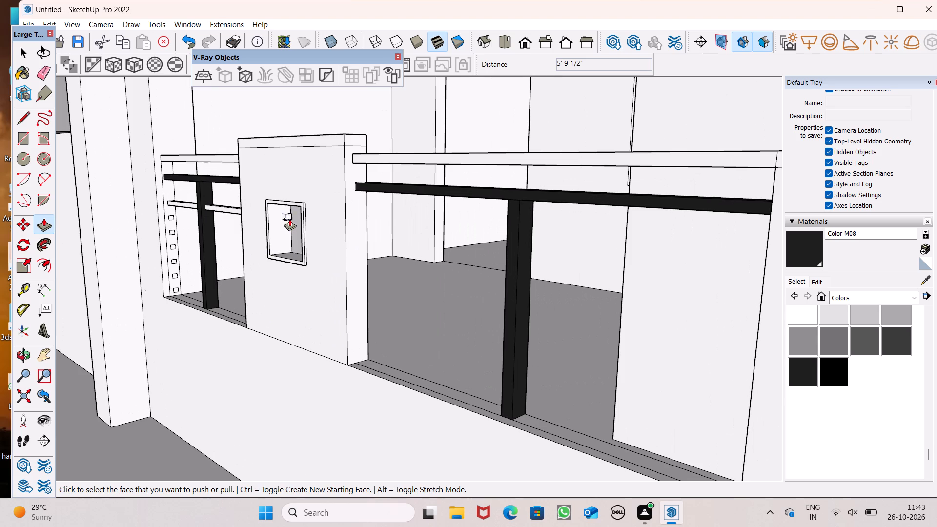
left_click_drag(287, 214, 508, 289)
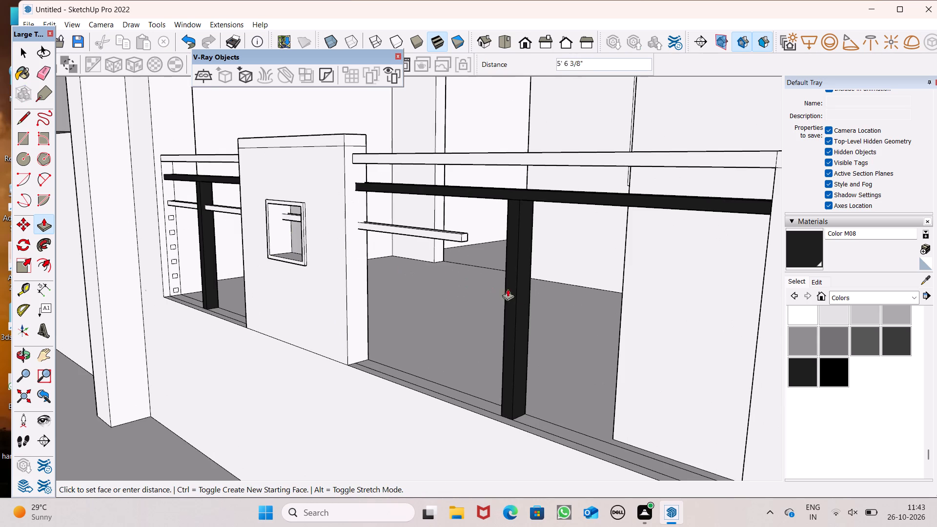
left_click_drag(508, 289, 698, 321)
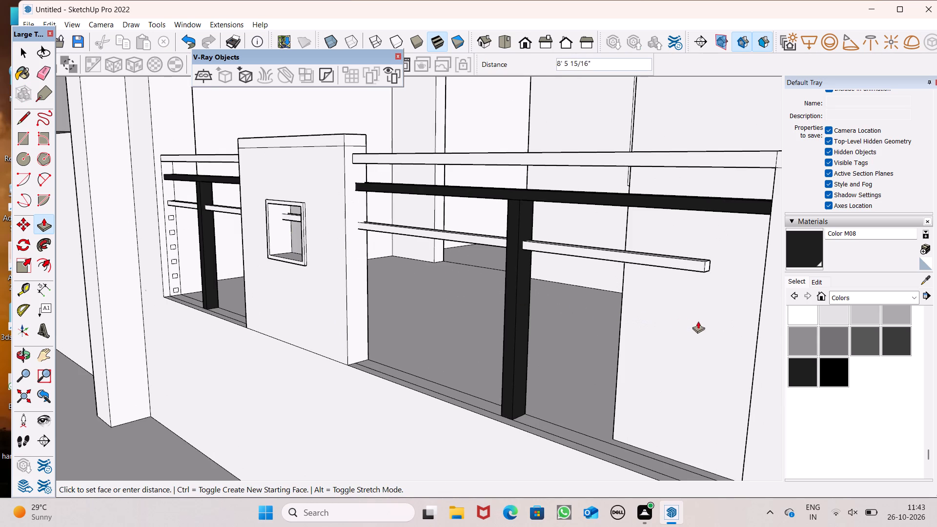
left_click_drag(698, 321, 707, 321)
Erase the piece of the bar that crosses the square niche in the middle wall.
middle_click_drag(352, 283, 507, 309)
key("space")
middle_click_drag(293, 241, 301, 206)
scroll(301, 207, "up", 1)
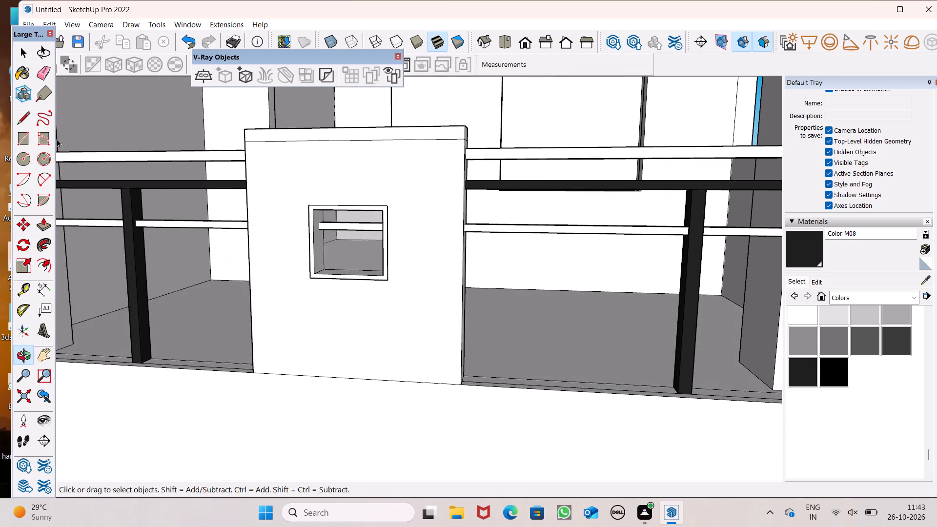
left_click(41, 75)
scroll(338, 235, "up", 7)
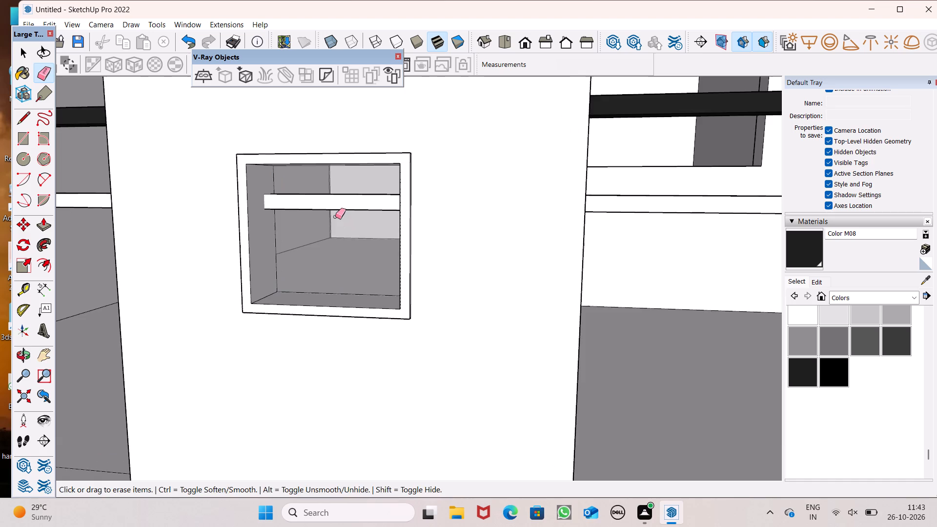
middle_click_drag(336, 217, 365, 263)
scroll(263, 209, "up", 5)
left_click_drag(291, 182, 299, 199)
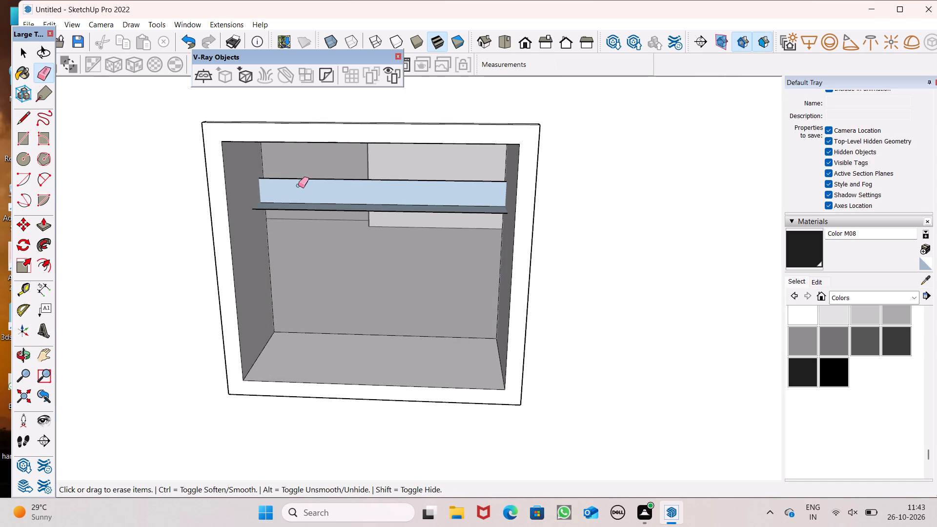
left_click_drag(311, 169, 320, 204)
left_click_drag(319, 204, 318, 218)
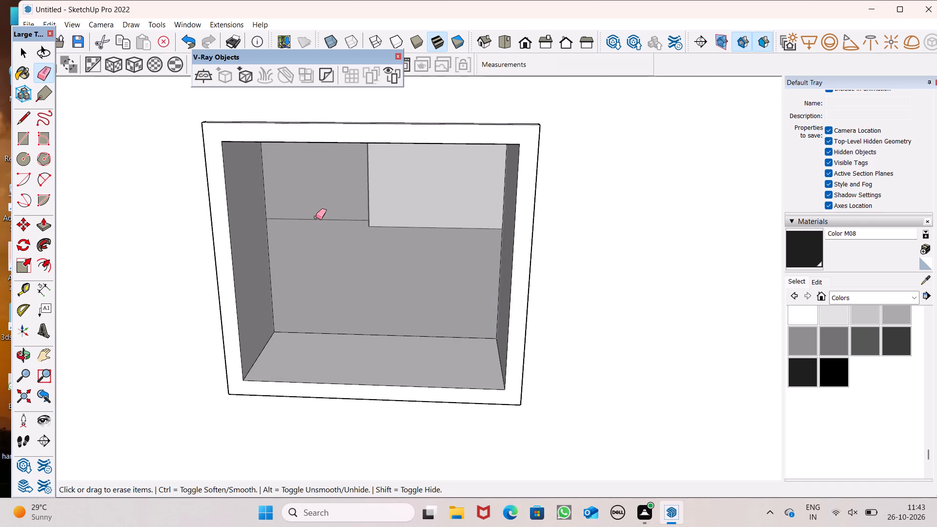
Undo the bar erasure, the bar extrusions and the rectangle copies, going back to the single rectangle on the left end post.
scroll(369, 214, "down", 4)
scroll(366, 225, "up", 1)
middle_click_drag(366, 226, 614, 178)
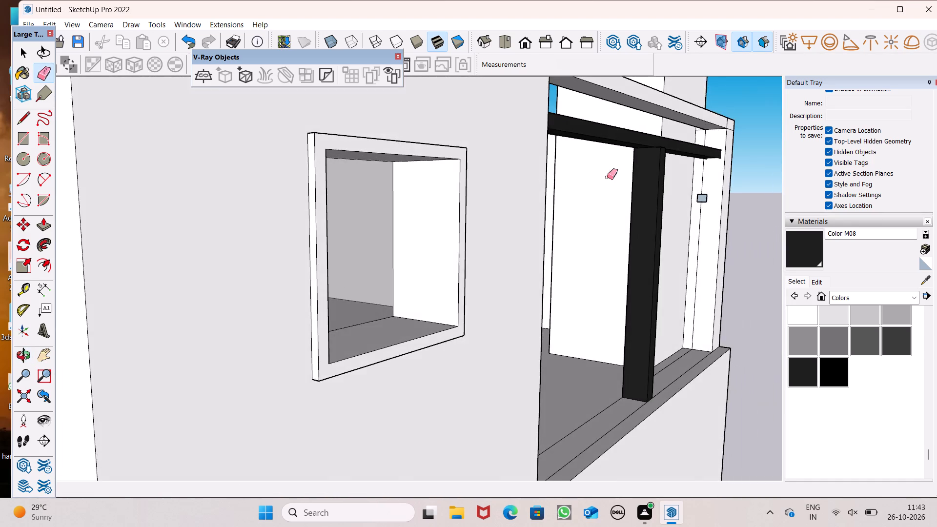
scroll(495, 184, "down", 6)
middle_click_drag(493, 206, 414, 224)
scroll(414, 224, "up", 1)
key("ctrl+z")
key("ctrl+z")
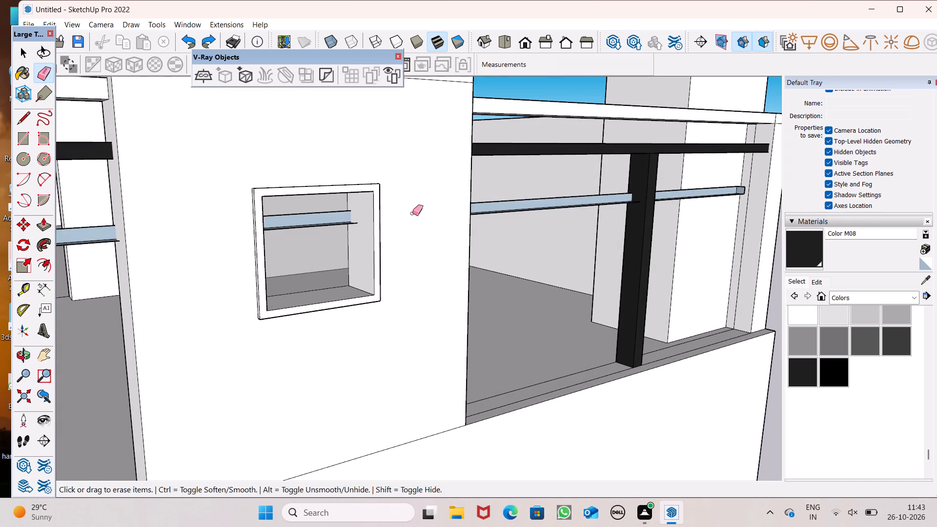
key("ctrl+z")
key("z")
key("ctrl+z")
key("ctrl+z")
scroll(449, 203, "down", 4)
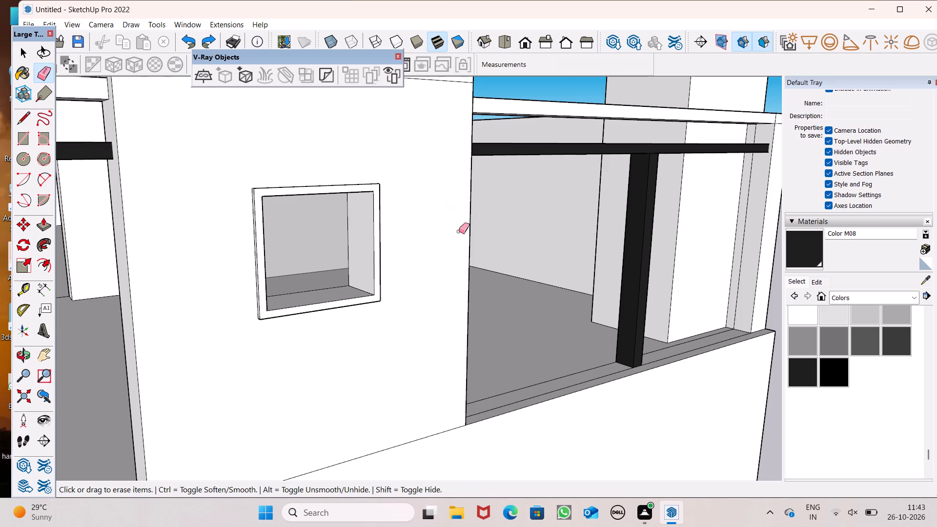
Measure the distance from the dark bar's lower corner down to the small rectangle on the left end post.
middle_click_drag(459, 232, 358, 251)
key("space")
scroll(306, 186, "down", 12)
middle_click_drag(404, 243, 464, 225)
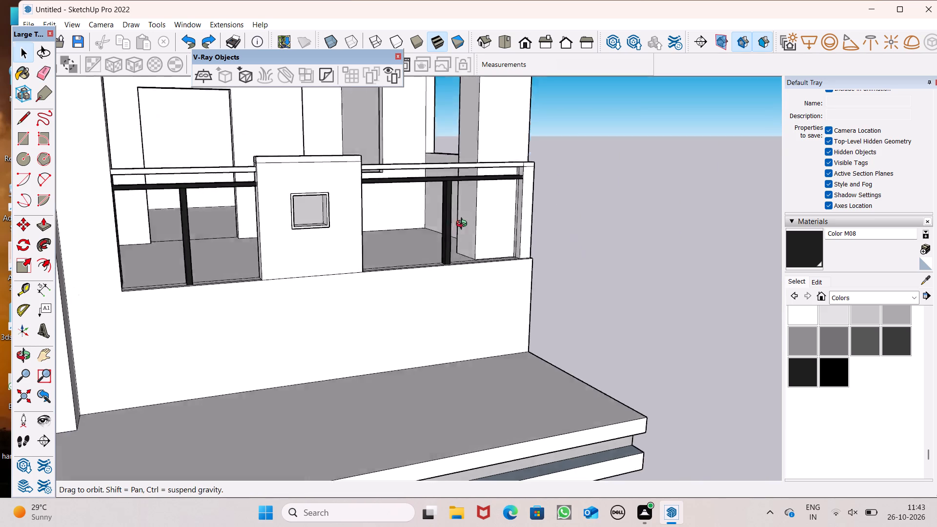
middle_click_drag(464, 225, 204, 227)
scroll(170, 198, "up", 4)
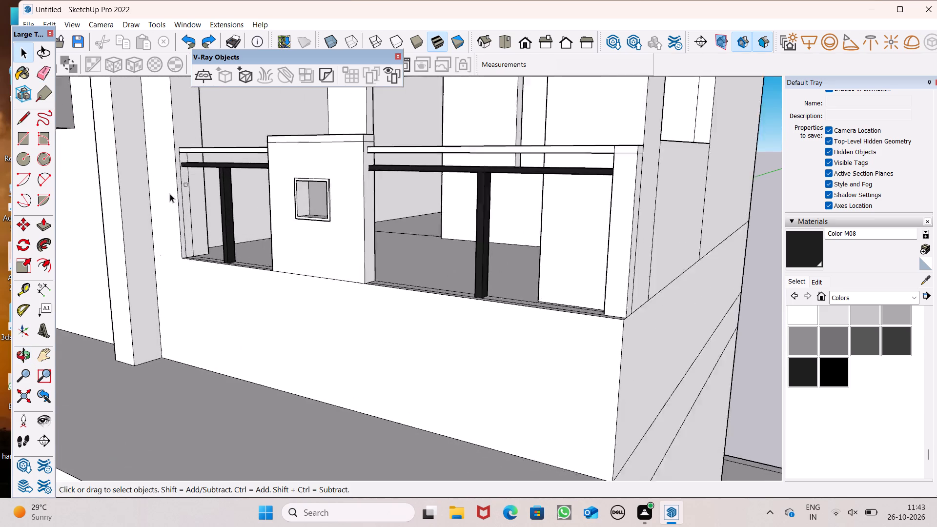
scroll(170, 194, "up", 3)
scroll(204, 164, "up", 7)
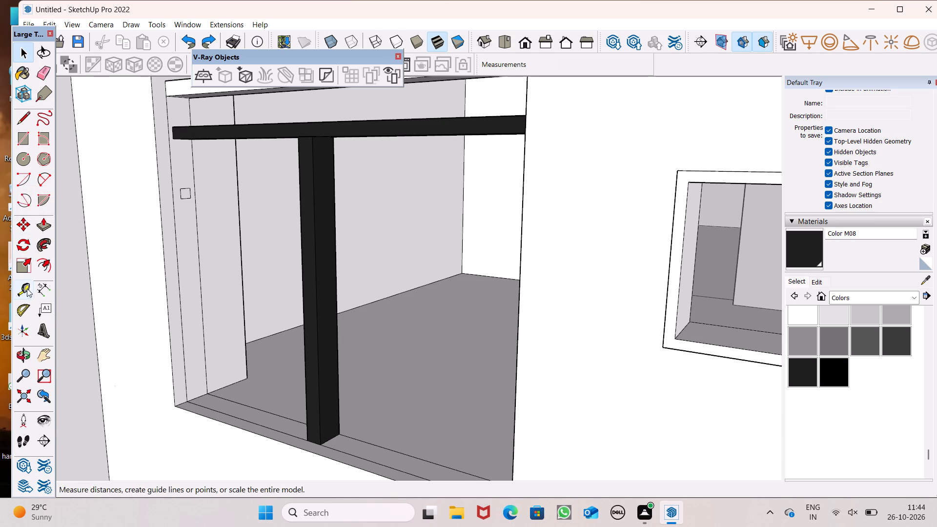
left_click(52, 287)
scroll(143, 181, "up", 4)
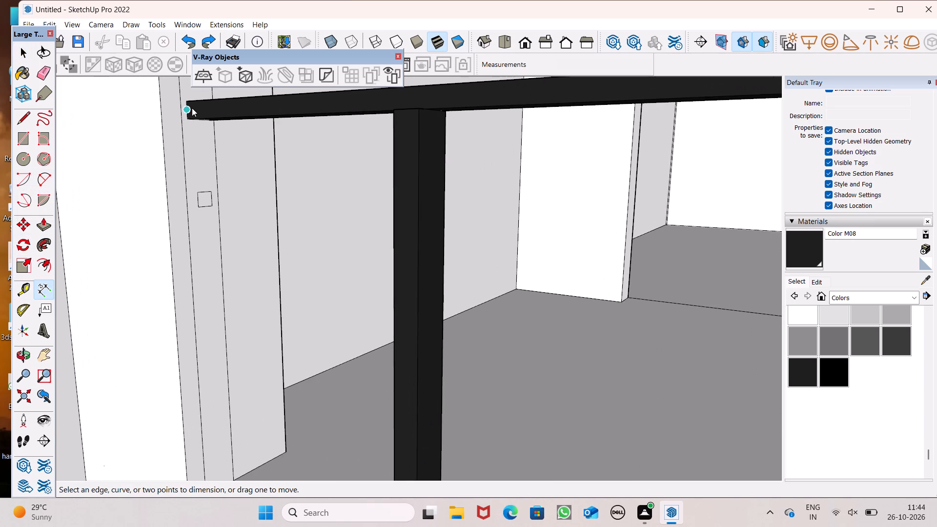
scroll(193, 111, "up", 6)
left_click(183, 126)
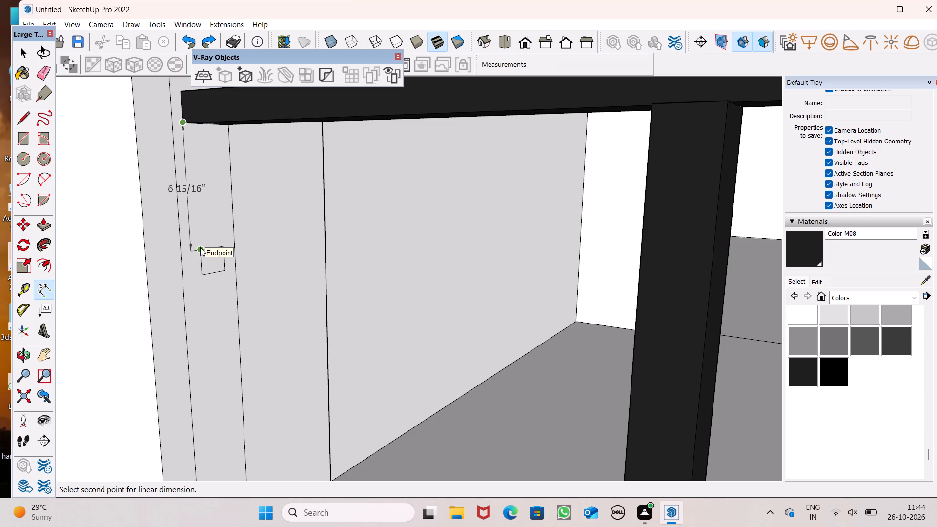
key("space")
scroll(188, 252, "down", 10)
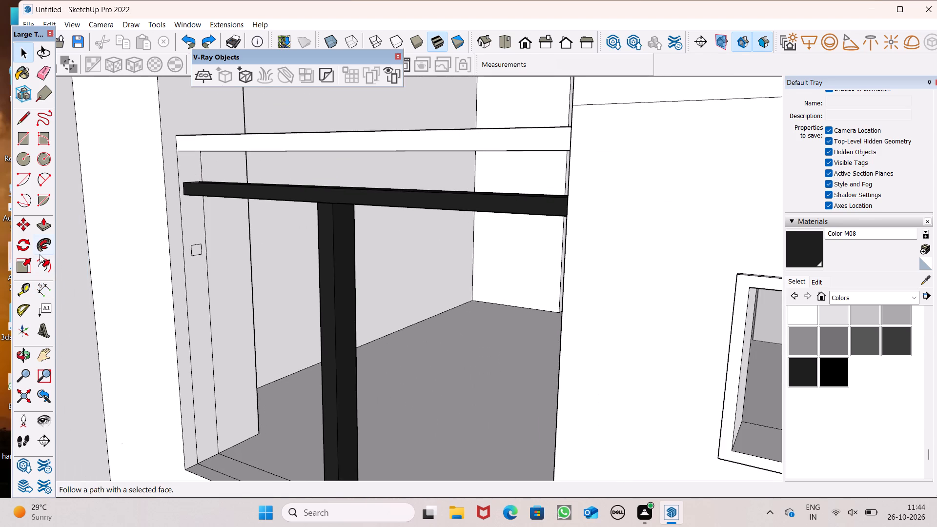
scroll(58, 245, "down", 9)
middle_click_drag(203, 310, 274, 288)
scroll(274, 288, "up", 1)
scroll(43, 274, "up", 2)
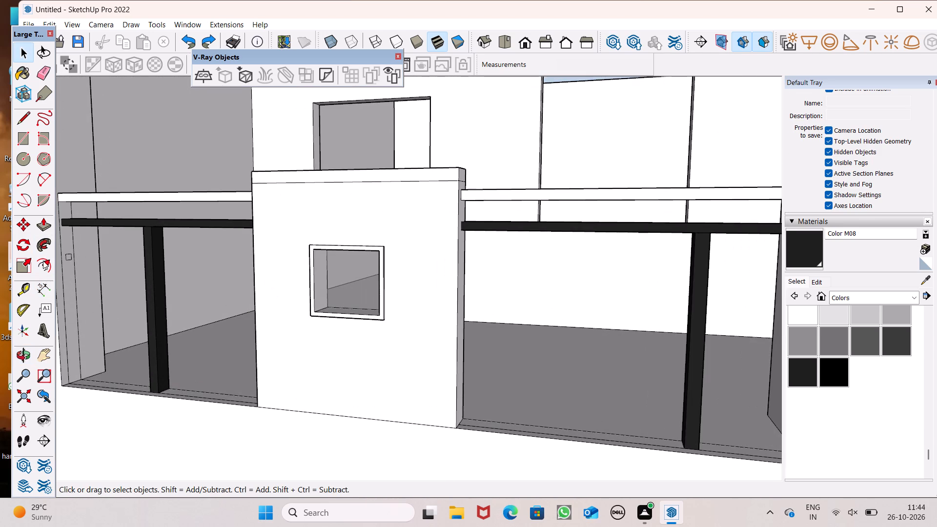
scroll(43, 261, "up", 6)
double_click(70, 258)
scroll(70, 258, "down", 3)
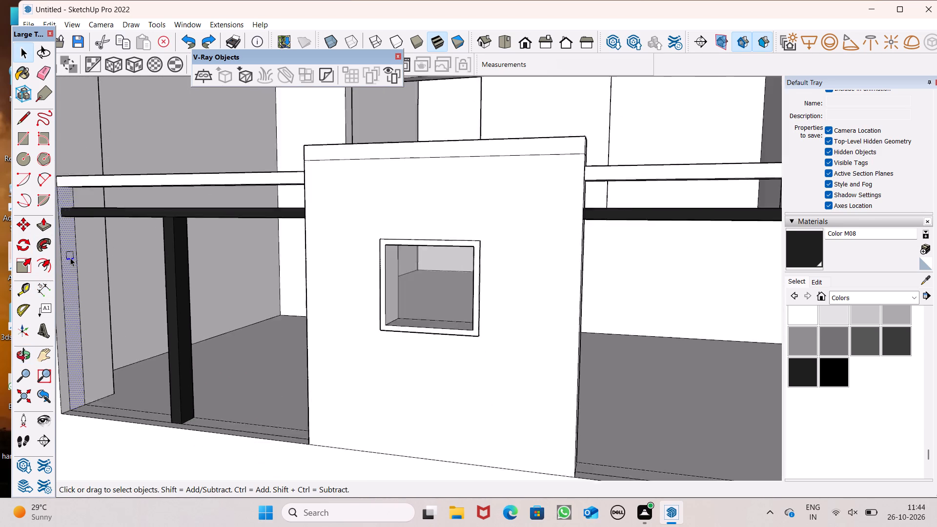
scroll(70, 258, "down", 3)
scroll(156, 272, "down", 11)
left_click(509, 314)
Copy the small rectangle from the left end post about 14' 11 1/4" along the red axis to the right opening's end post.
scroll(27, 239, "up", 4)
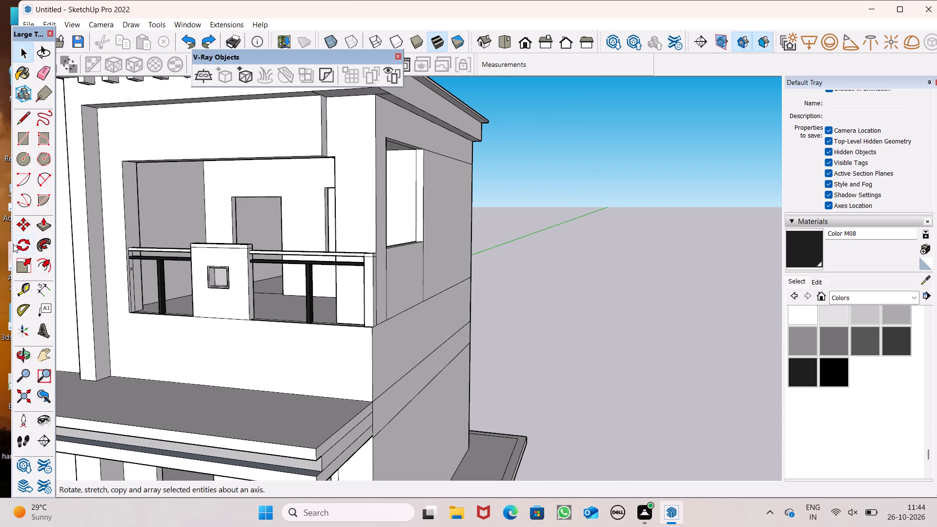
scroll(13, 244, "up", 2)
scroll(82, 254, "up", 7)
scroll(171, 285, "up", 8)
scroll(78, 242, "up", 5)
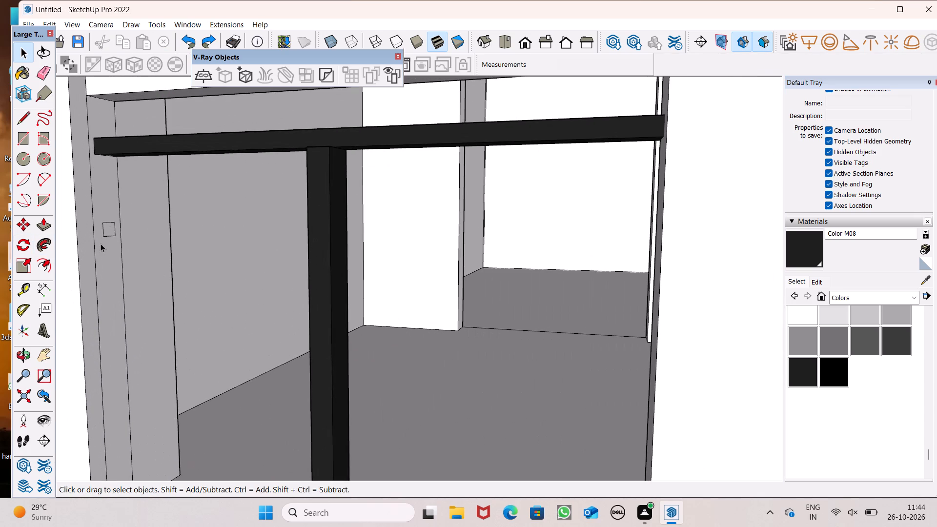
double_click(107, 227)
scroll(11, 178, "down", 8)
scroll(143, 216, "down", 5)
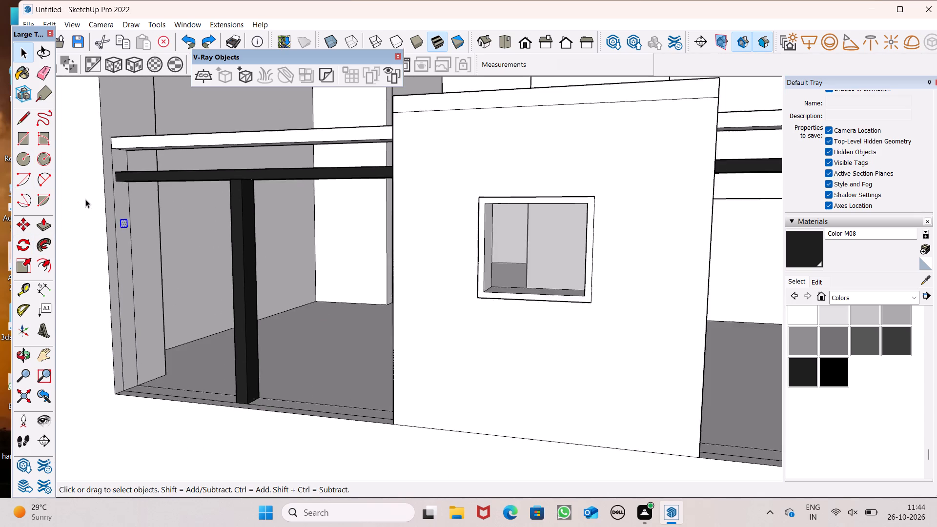
scroll(85, 199, "down", 4)
key("m")
scroll(85, 199, "down", 1)
key("Return")
middle_click_drag(105, 247, 194, 288)
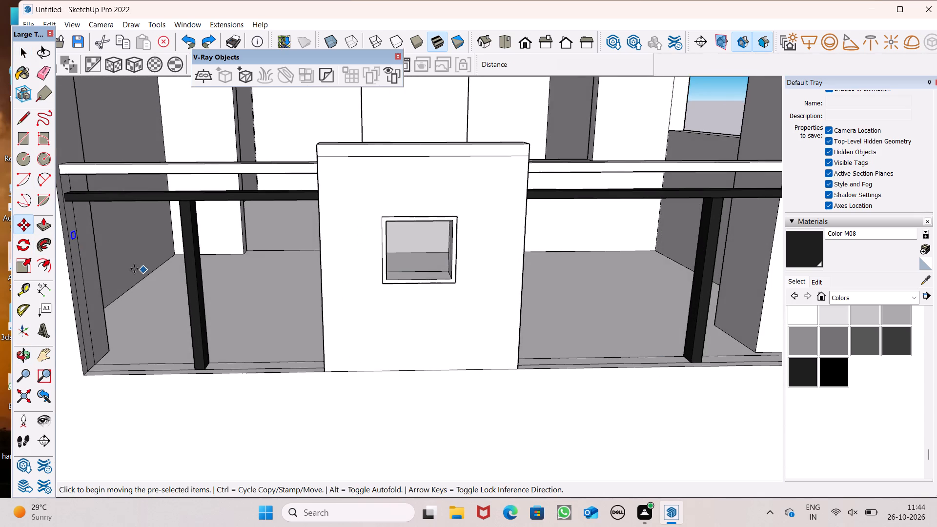
scroll(93, 244, "down", 5)
middle_click_drag(124, 247, 152, 260)
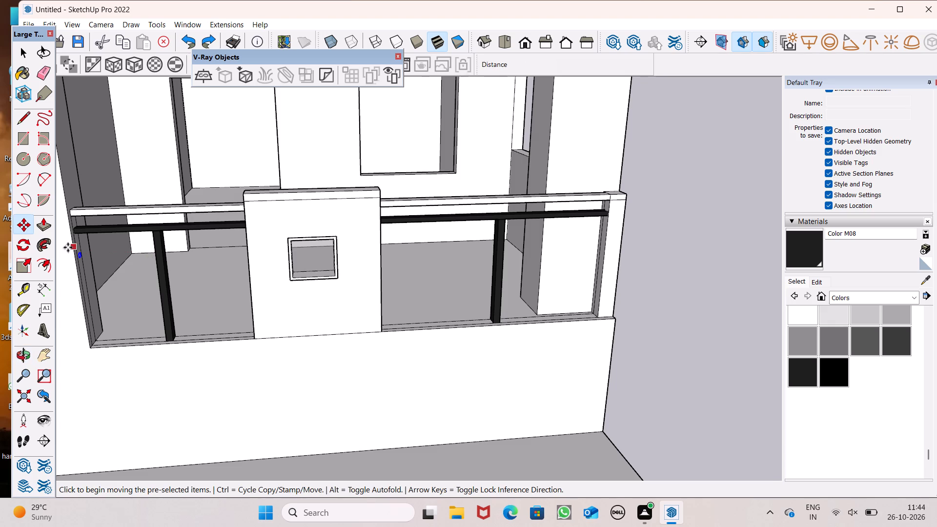
left_click_drag(83, 257, 218, 267)
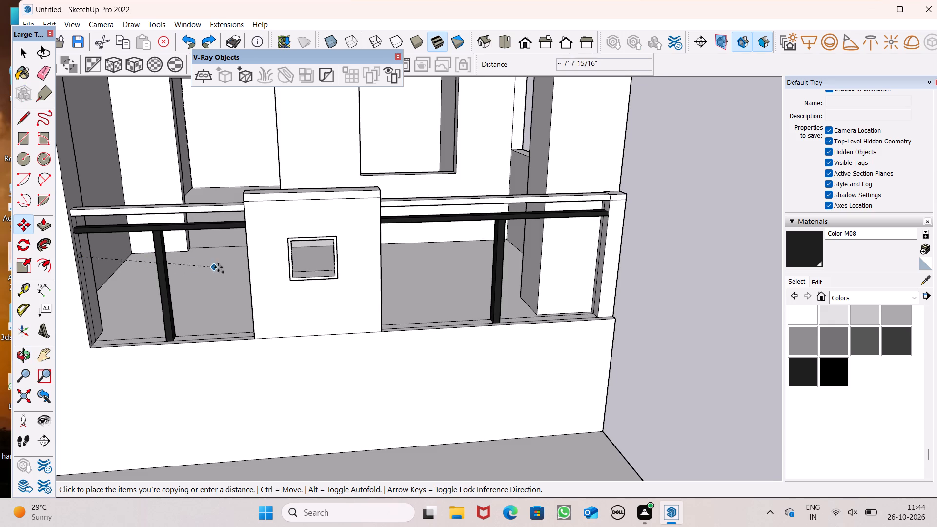
left_click_drag(218, 267, 587, 237)
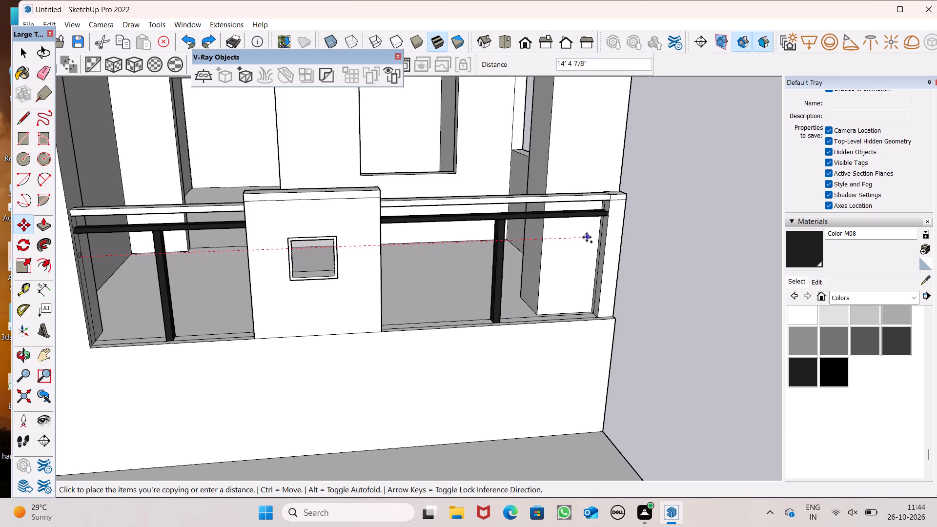
left_click_drag(587, 237, 602, 233)
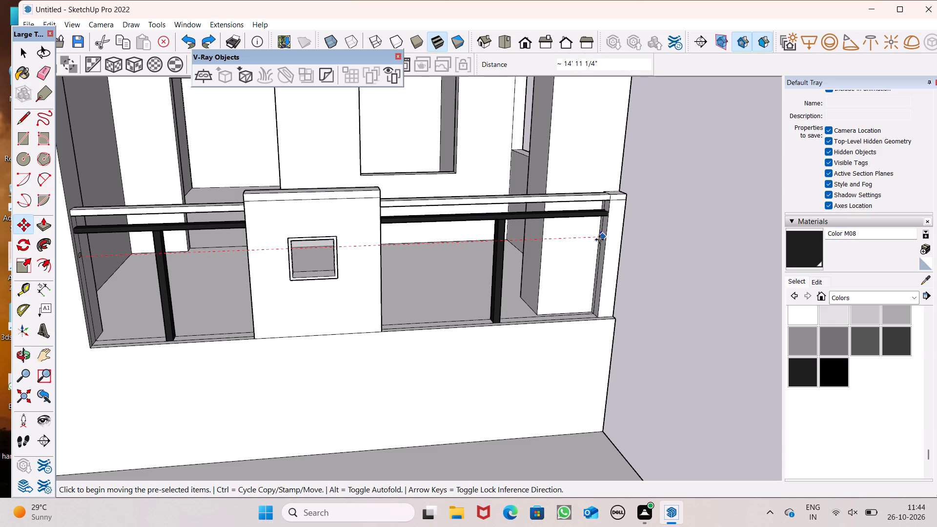
scroll(604, 226, "up", 10)
middle_click_drag(617, 241, 720, 212)
scroll(581, 252, "up", 2)
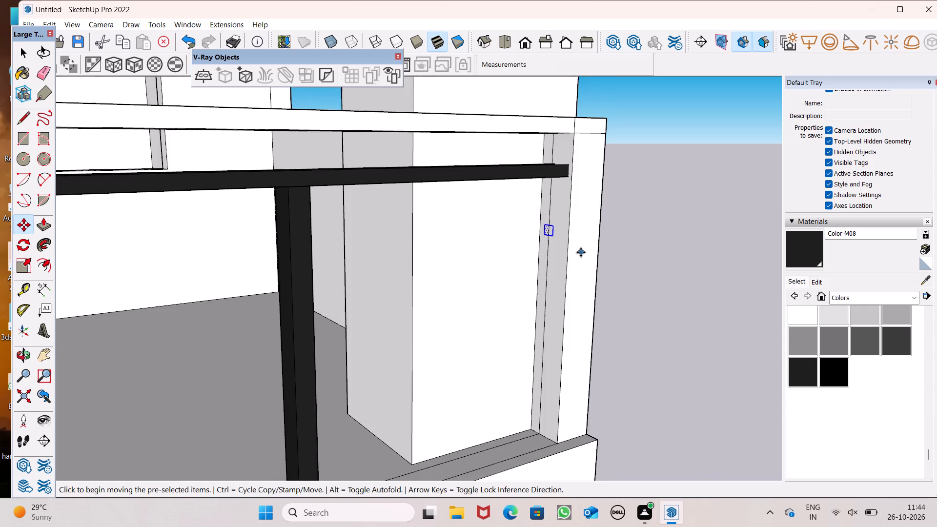
scroll(581, 252, "up", 5)
middle_click_drag(561, 247, 572, 258)
scroll(616, 227, "up", 1)
scroll(576, 244, "down", 4)
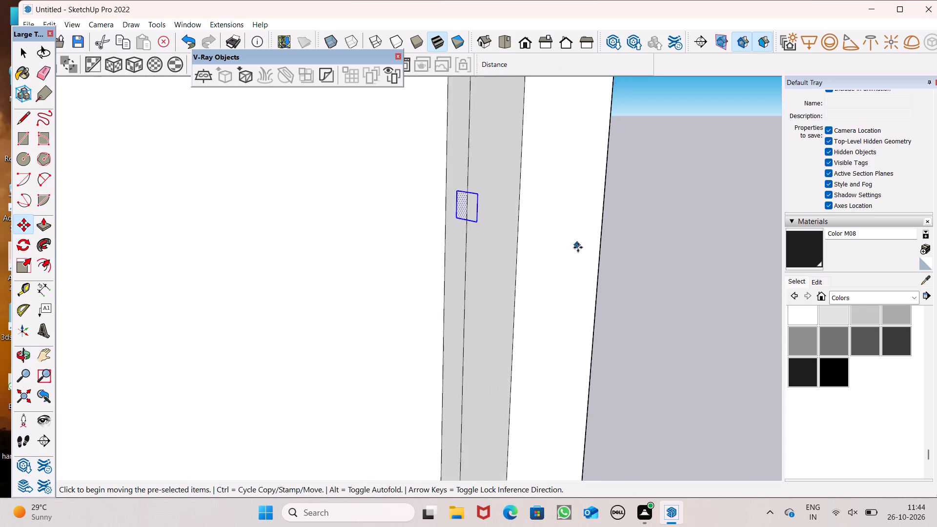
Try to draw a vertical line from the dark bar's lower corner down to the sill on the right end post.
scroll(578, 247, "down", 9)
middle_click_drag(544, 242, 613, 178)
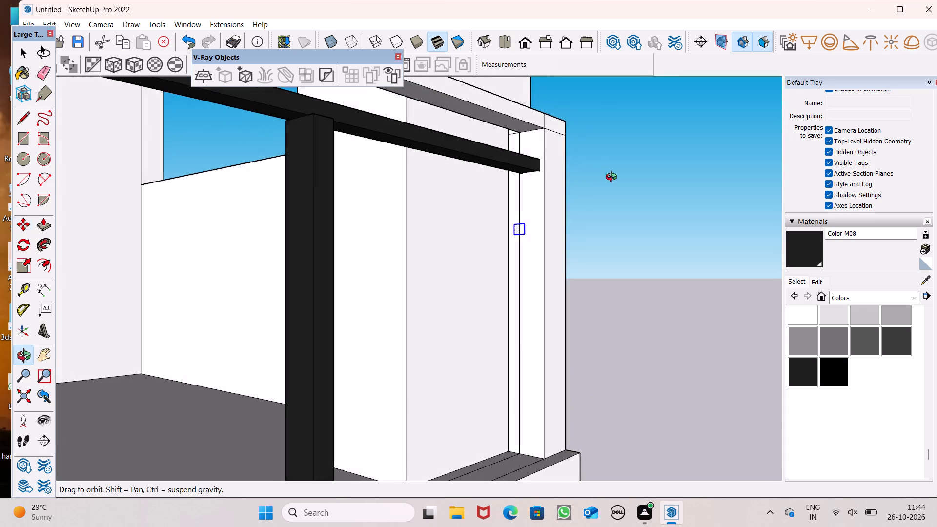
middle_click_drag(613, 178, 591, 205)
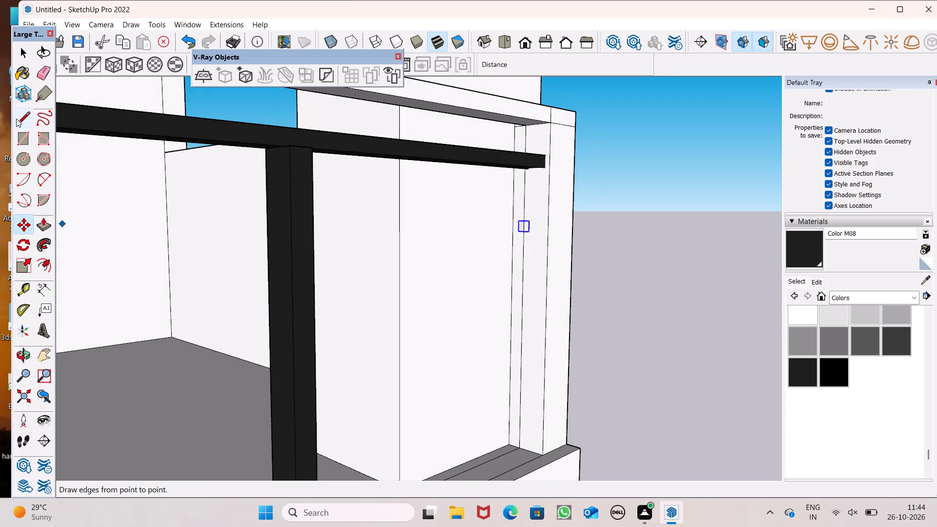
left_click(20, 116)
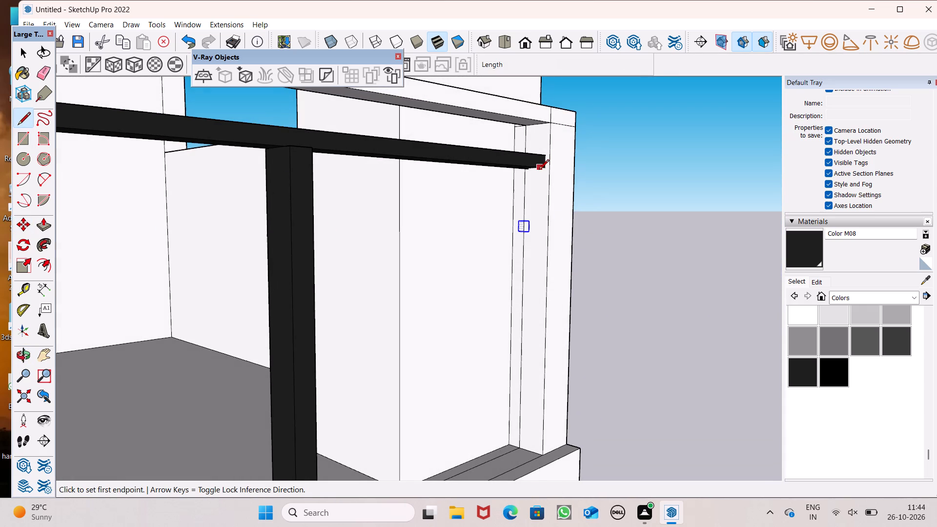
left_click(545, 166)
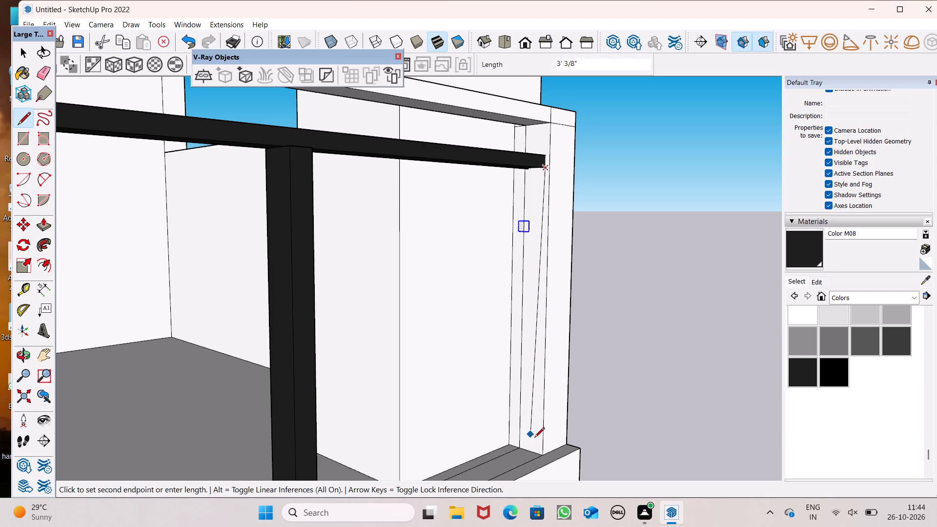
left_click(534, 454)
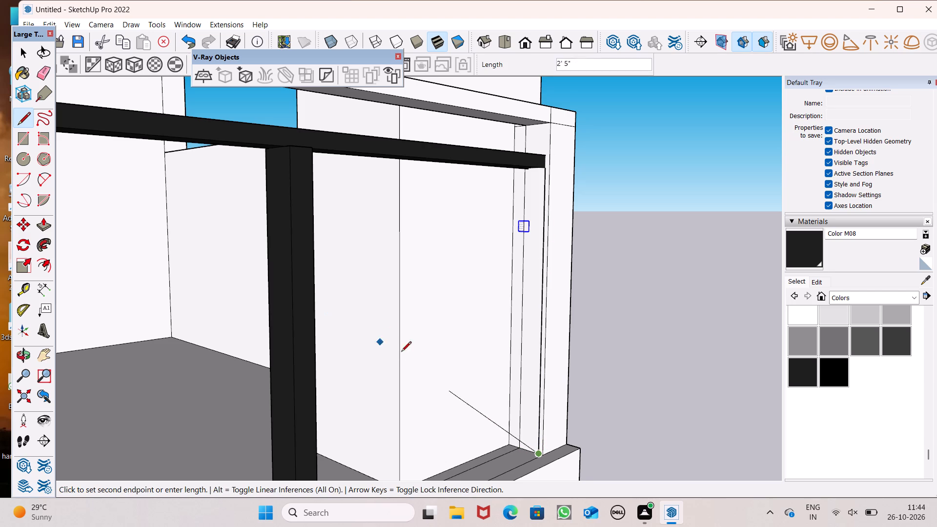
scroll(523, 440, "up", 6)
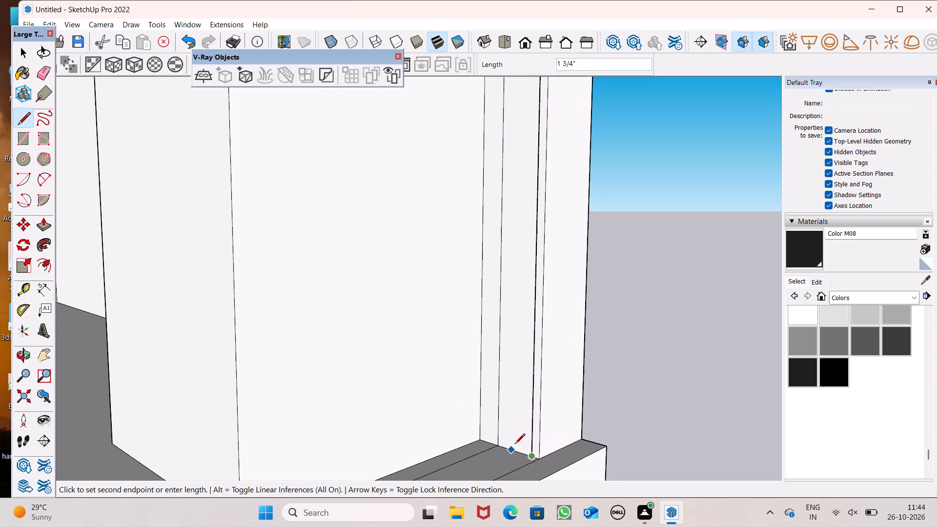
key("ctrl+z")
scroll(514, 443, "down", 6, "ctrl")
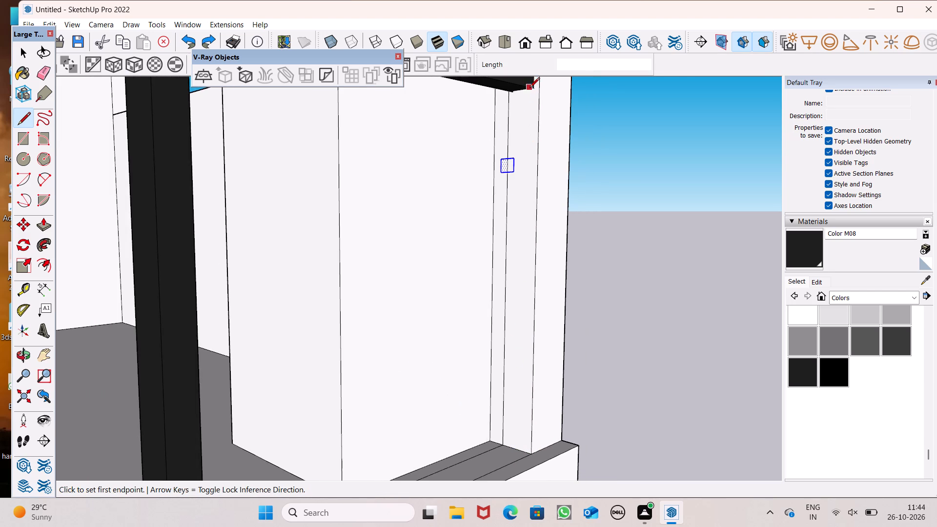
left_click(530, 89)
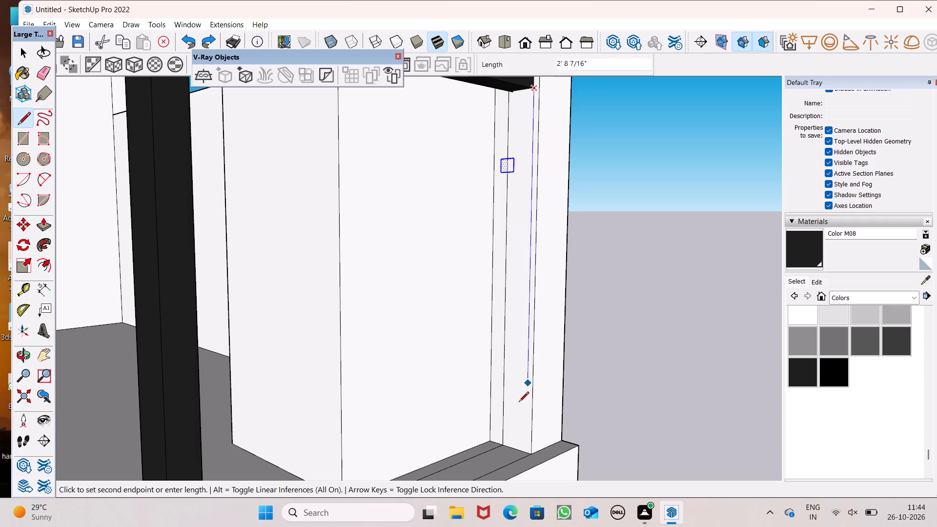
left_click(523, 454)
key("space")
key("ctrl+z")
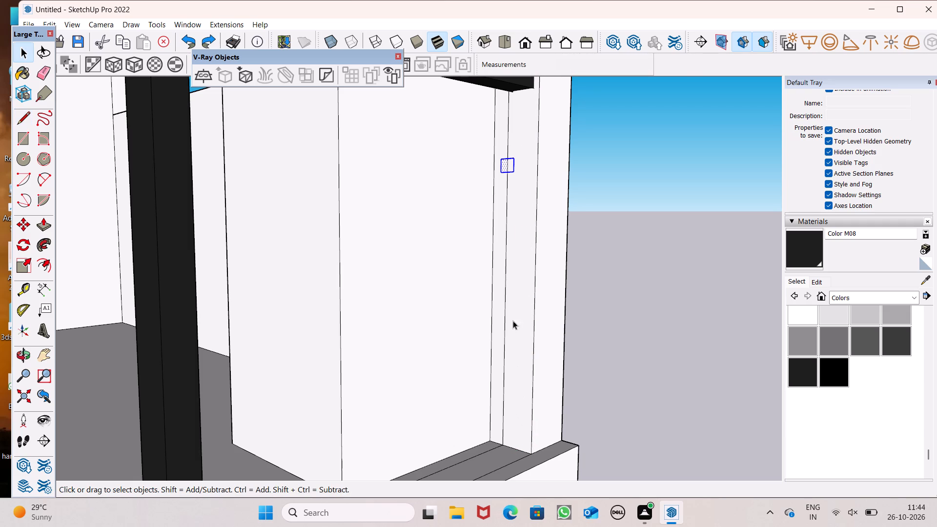
Draw a vertical line on the right end post from the dark bar's lower outer corner down to the sill.
left_click(20, 119)
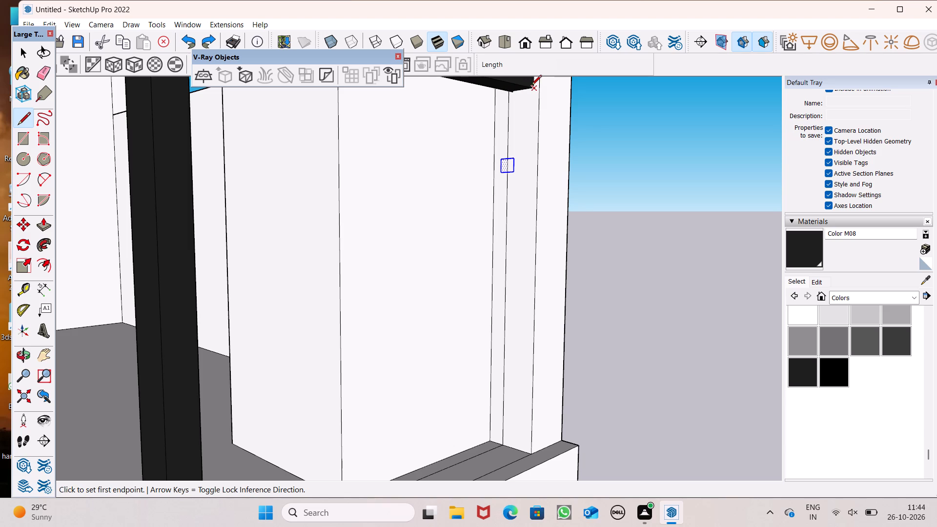
scroll(529, 86, "up", 14)
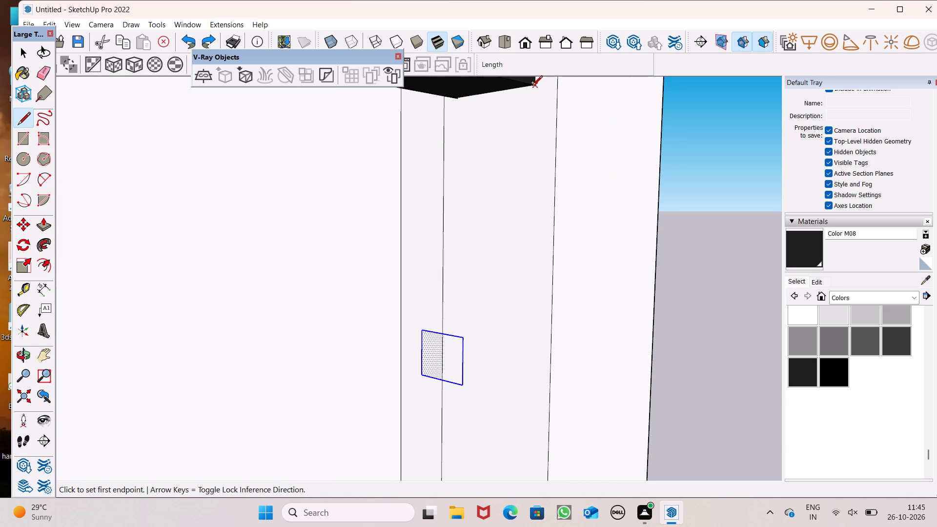
left_click(532, 86)
scroll(529, 126, "down", 19)
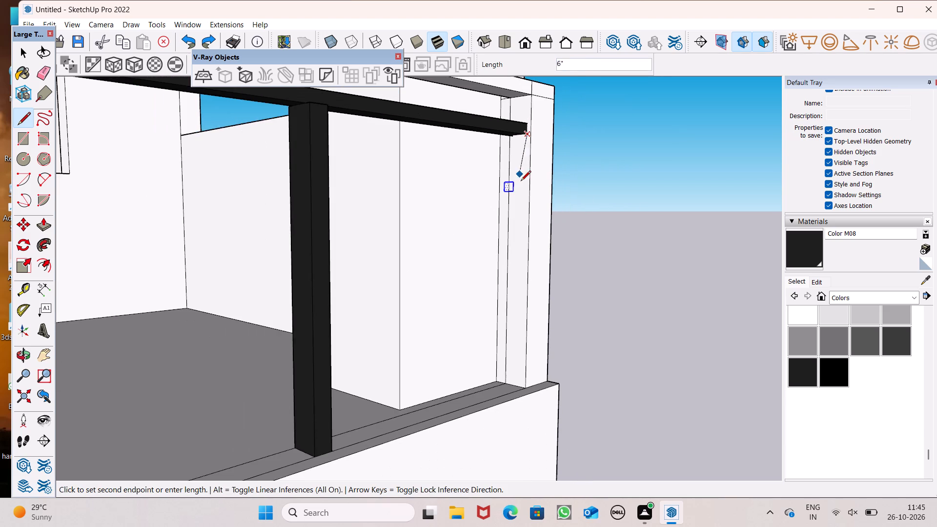
middle_click_drag(513, 279, 524, 366)
scroll(512, 387, "up", 6)
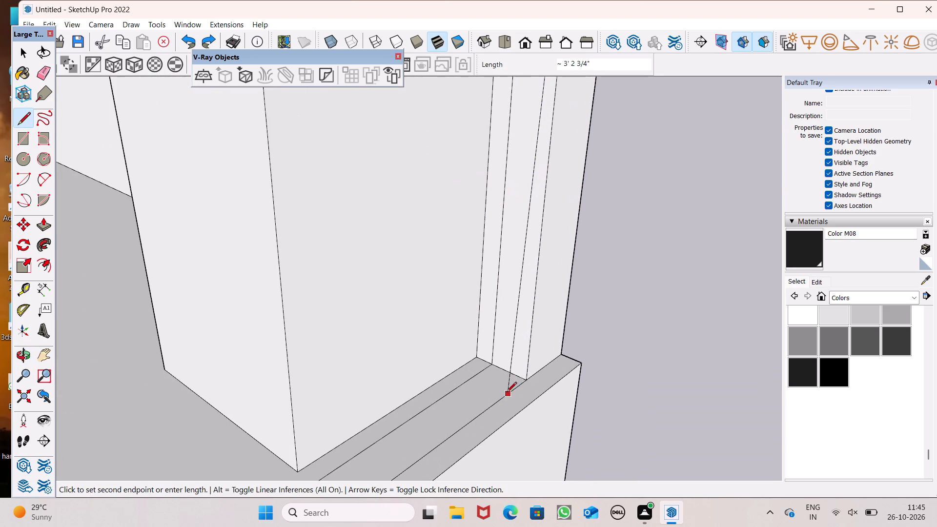
scroll(510, 391, "up", 7)
left_click(528, 362)
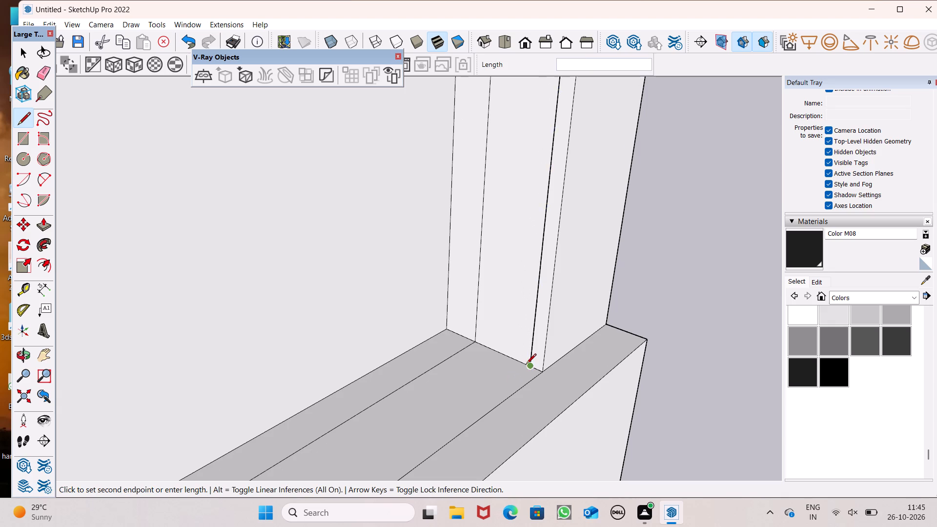
scroll(486, 385, "down", 12)
key("space")
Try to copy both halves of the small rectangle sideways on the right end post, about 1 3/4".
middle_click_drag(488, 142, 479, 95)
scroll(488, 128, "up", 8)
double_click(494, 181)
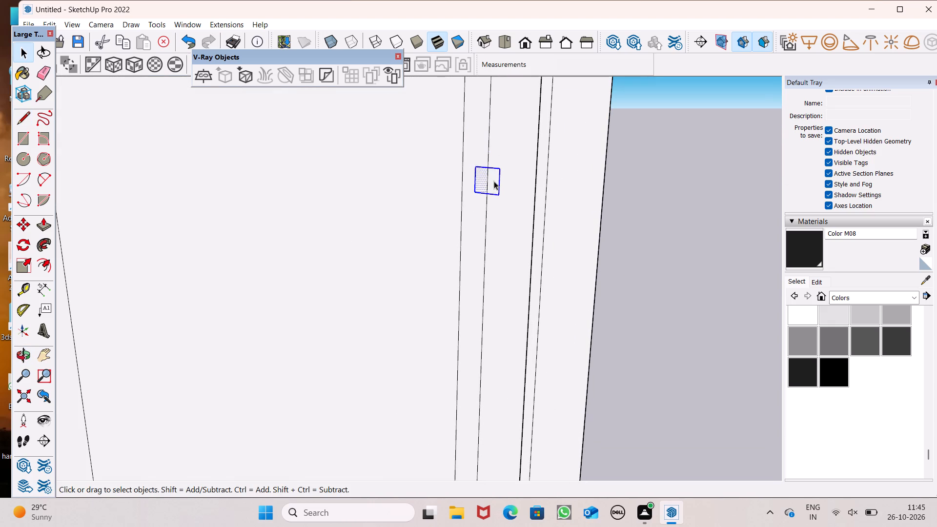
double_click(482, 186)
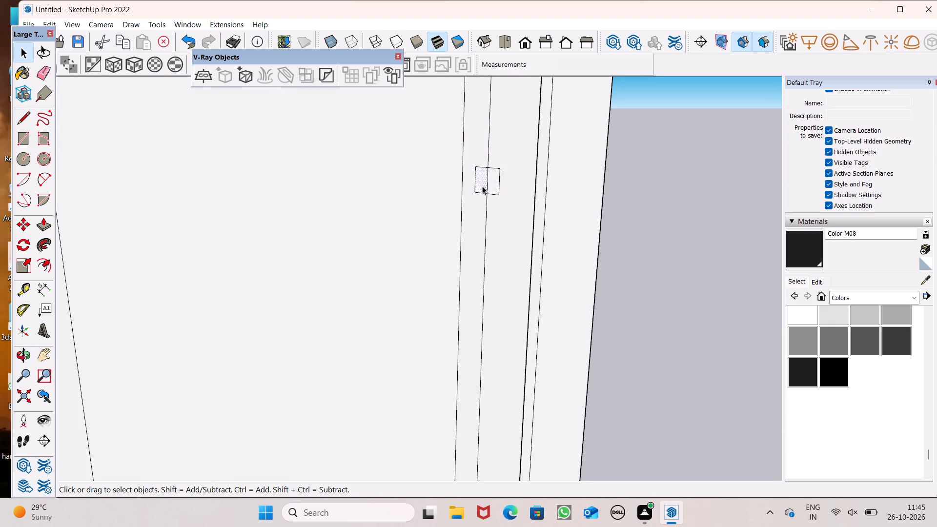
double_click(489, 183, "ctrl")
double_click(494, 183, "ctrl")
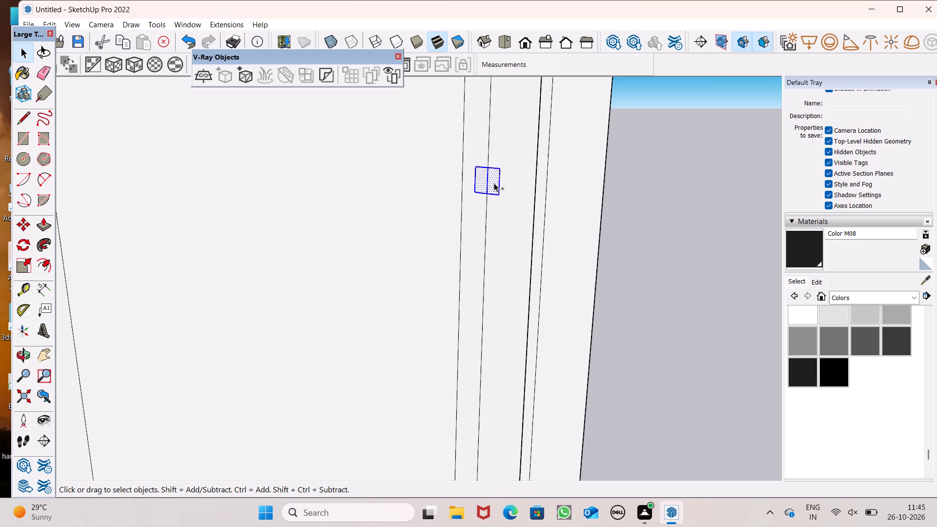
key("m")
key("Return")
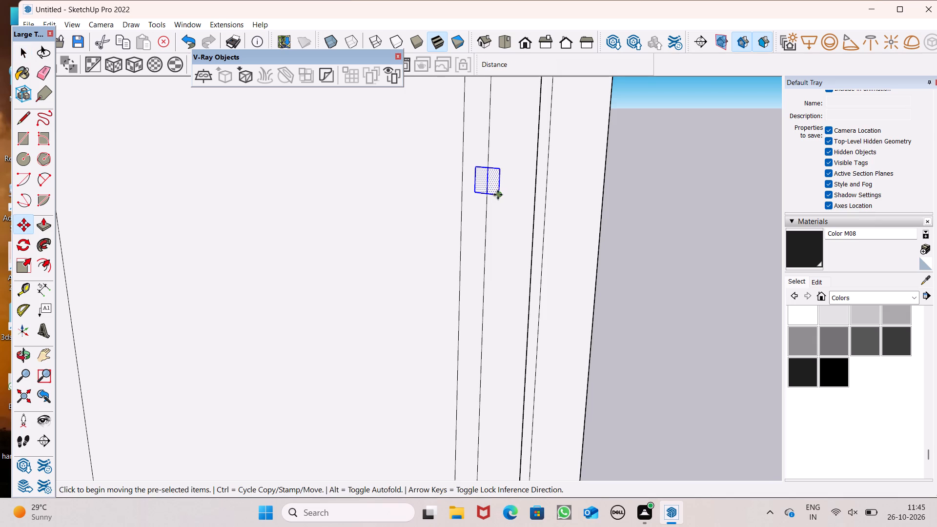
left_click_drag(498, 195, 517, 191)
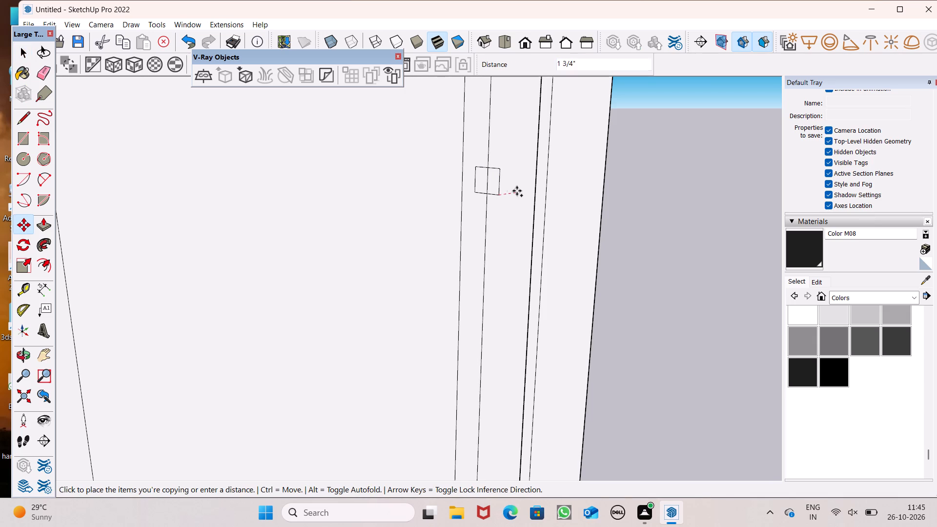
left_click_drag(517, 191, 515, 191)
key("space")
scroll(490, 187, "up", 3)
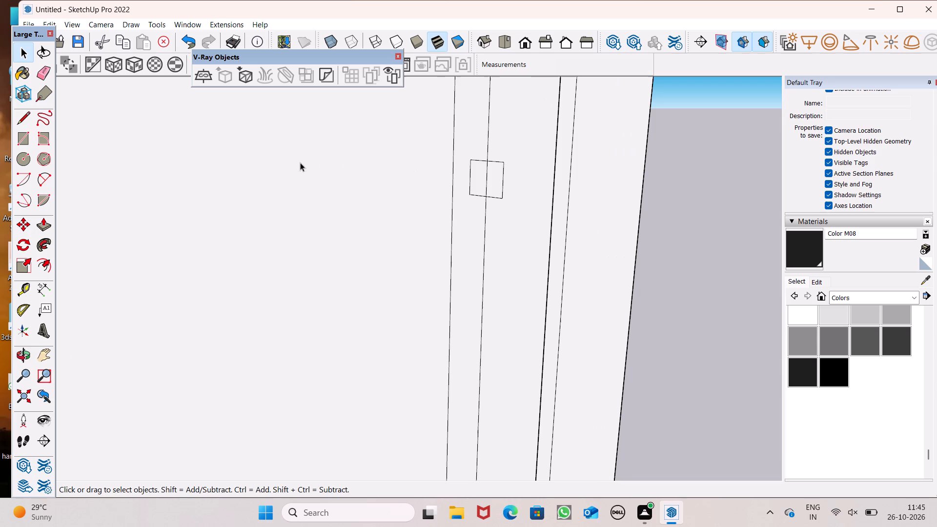
Erase the vertical line segment that divides the small rectangle on the right end post.
left_click(45, 75)
scroll(507, 196, "up", 3)
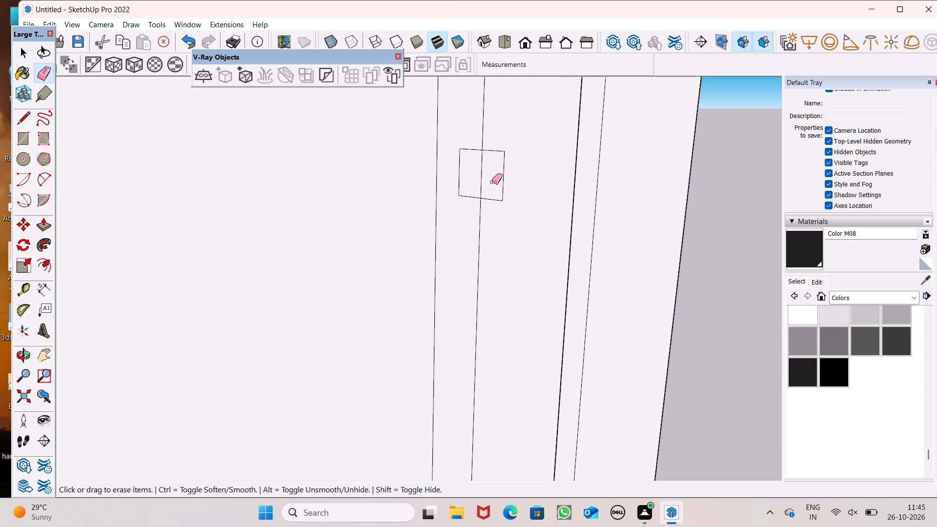
left_click_drag(482, 178, 478, 178)
key("space")
Copy the small rectangle sideways about 1 7/8" into the strip between the post's vertical lines.
triple_click(485, 186)
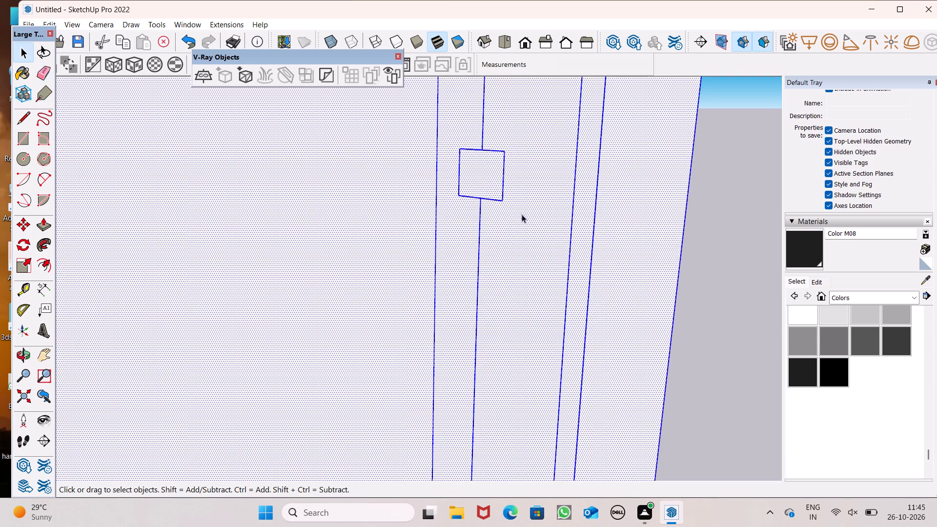
left_click_drag(714, 275, 709, 275)
double_click(483, 181)
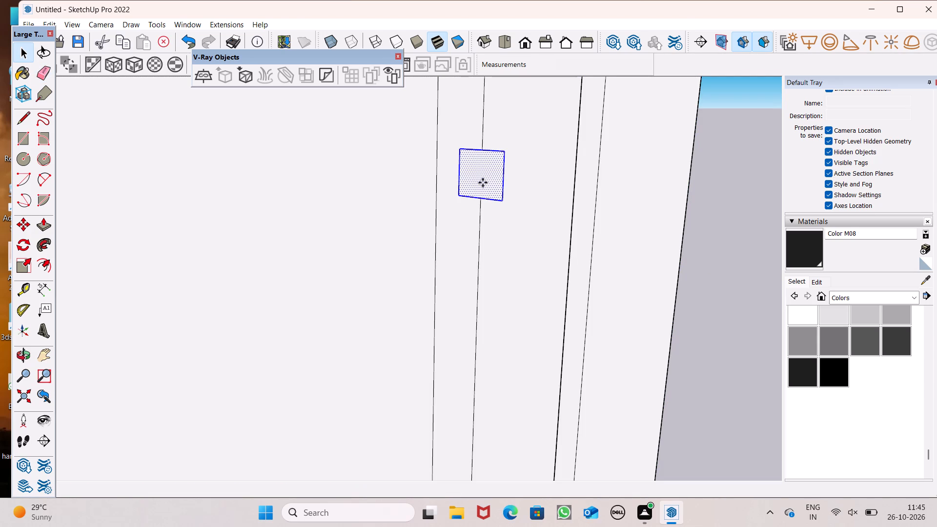
key("m")
key("Return")
left_click_drag(504, 202, 517, 210)
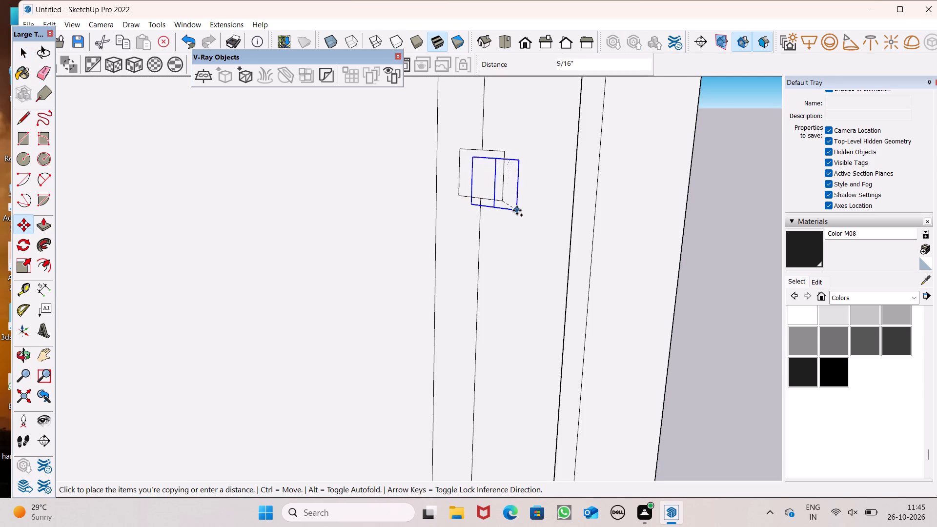
left_click_drag(517, 210, 556, 213)
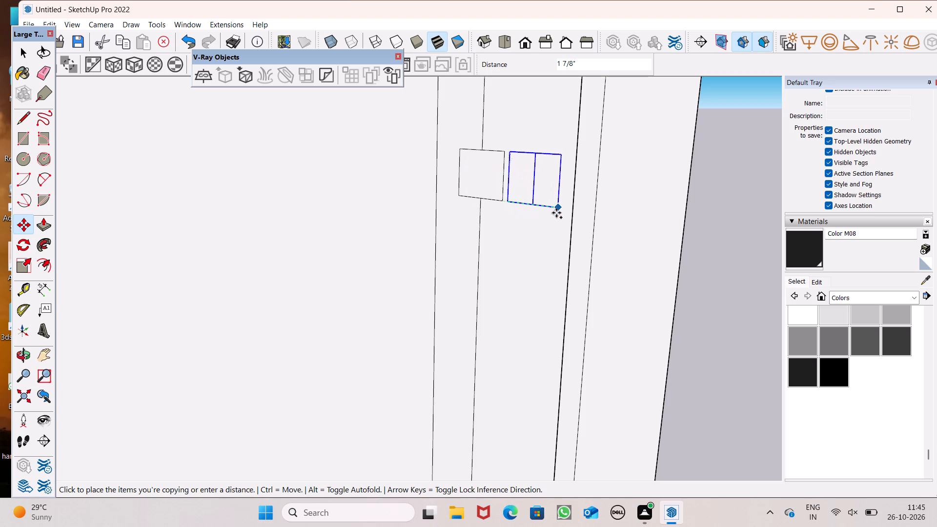
left_click_drag(556, 213, 555, 212)
key("space")
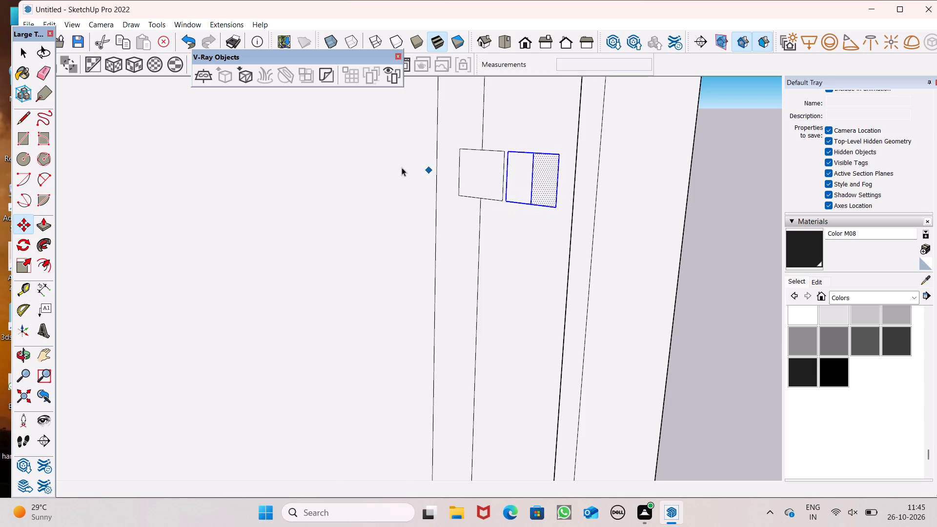
Erase the edges of the original small rectangle, keeping its copy on the right end post.
left_click(40, 67)
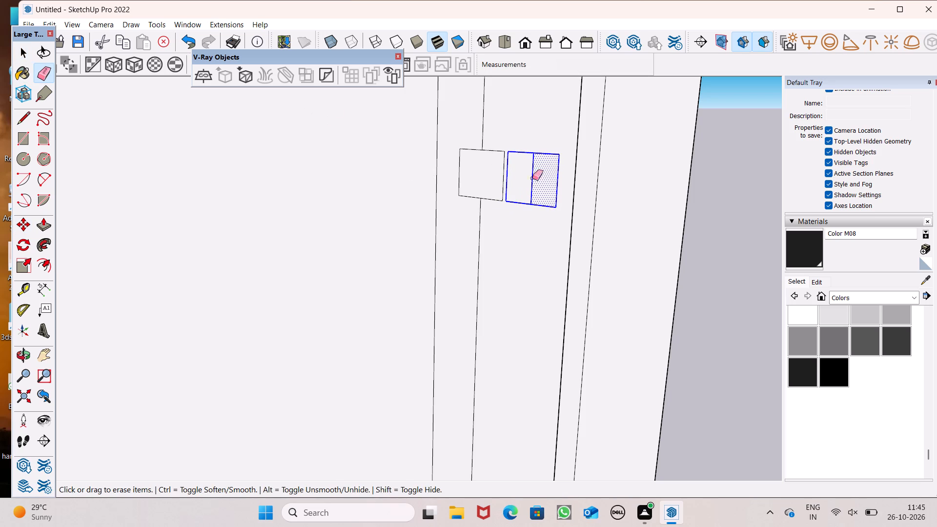
left_click_drag(498, 150, 494, 158)
left_click_drag(467, 141, 465, 156)
left_click_drag(464, 165, 464, 193)
left_click_drag(484, 196, 493, 196)
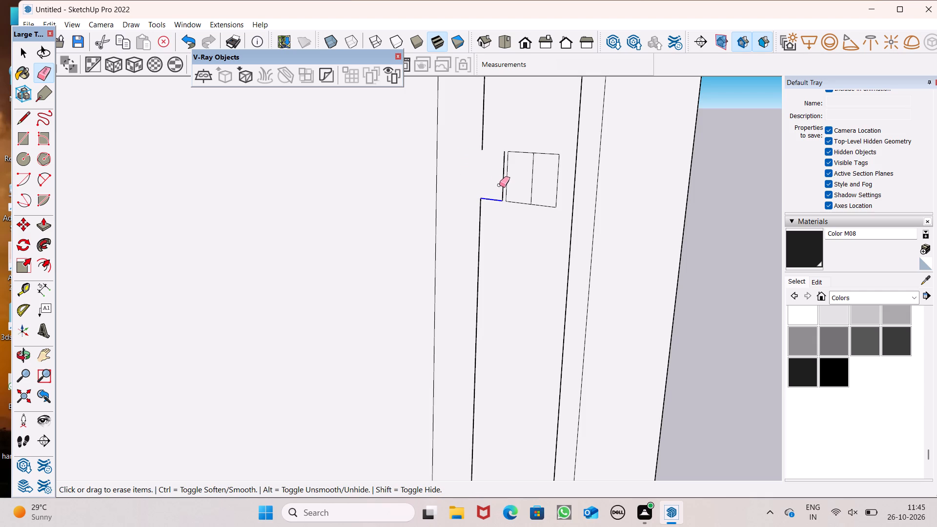
left_click_drag(500, 184, 500, 189)
left_click(499, 182)
key("space")
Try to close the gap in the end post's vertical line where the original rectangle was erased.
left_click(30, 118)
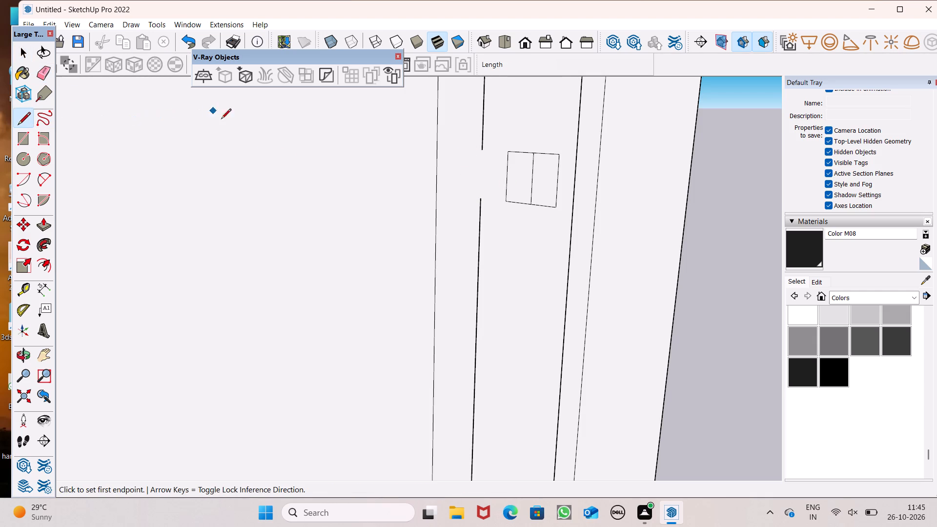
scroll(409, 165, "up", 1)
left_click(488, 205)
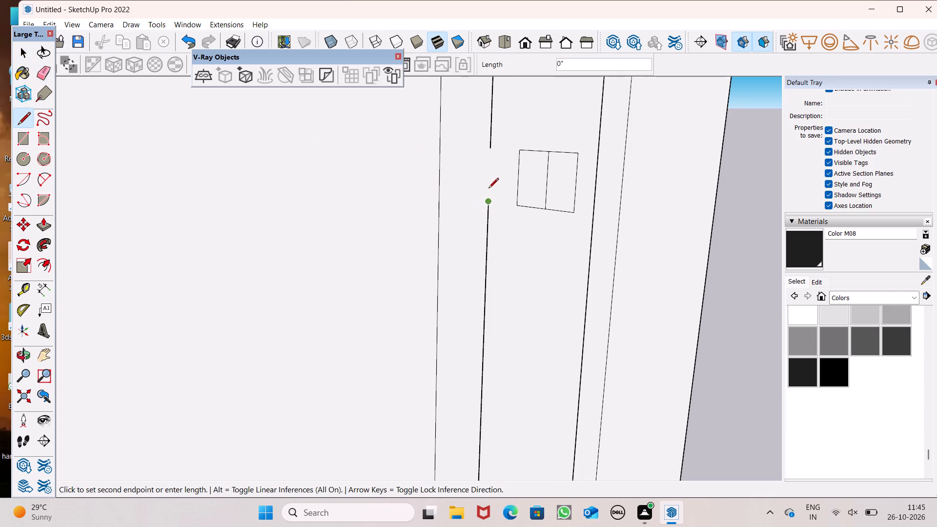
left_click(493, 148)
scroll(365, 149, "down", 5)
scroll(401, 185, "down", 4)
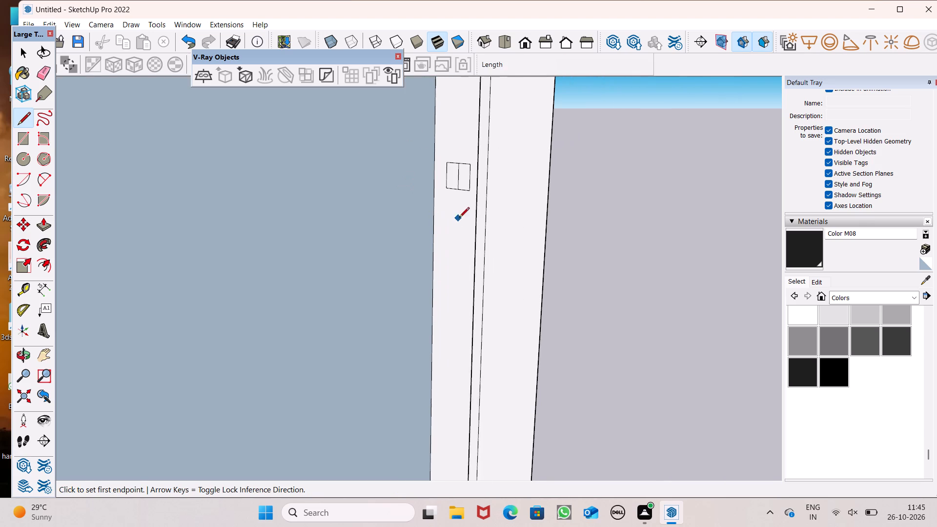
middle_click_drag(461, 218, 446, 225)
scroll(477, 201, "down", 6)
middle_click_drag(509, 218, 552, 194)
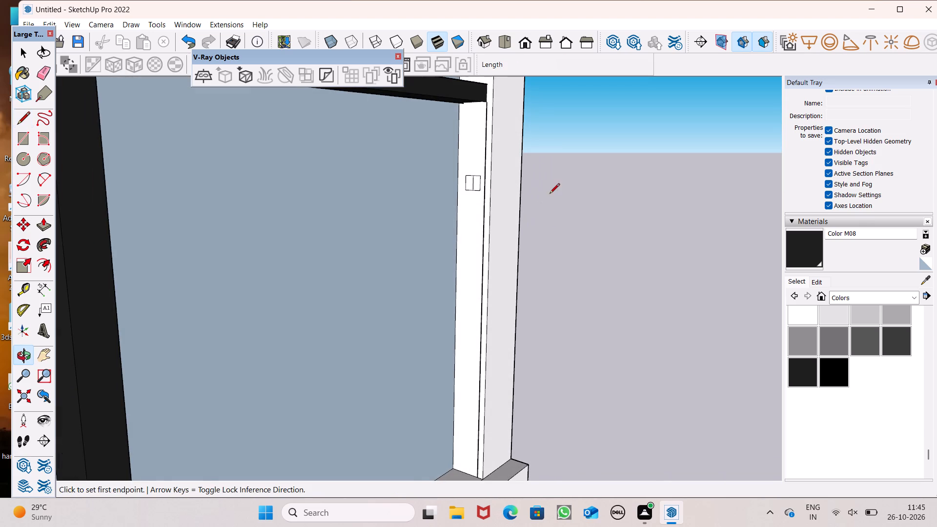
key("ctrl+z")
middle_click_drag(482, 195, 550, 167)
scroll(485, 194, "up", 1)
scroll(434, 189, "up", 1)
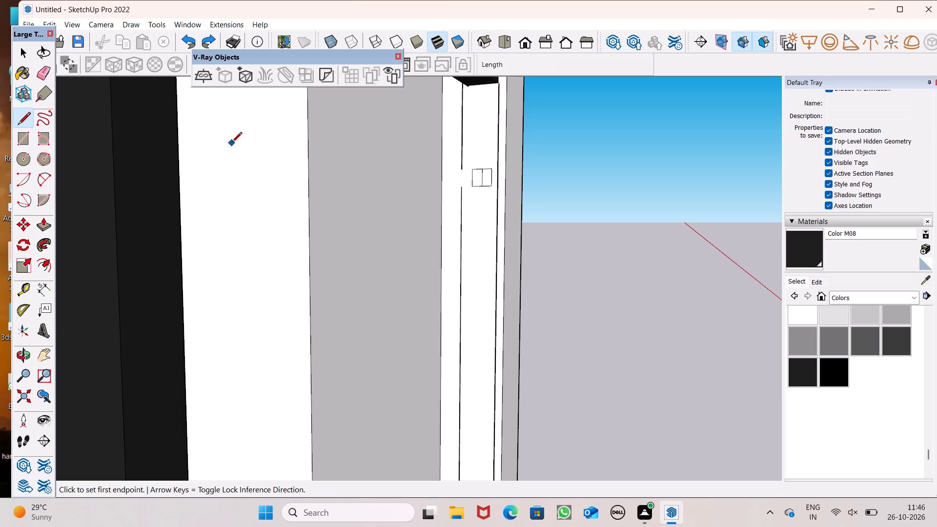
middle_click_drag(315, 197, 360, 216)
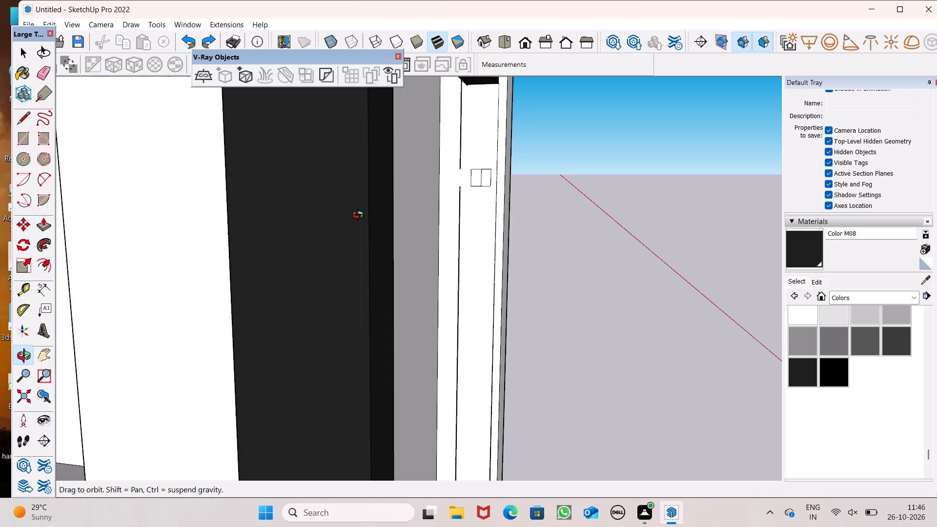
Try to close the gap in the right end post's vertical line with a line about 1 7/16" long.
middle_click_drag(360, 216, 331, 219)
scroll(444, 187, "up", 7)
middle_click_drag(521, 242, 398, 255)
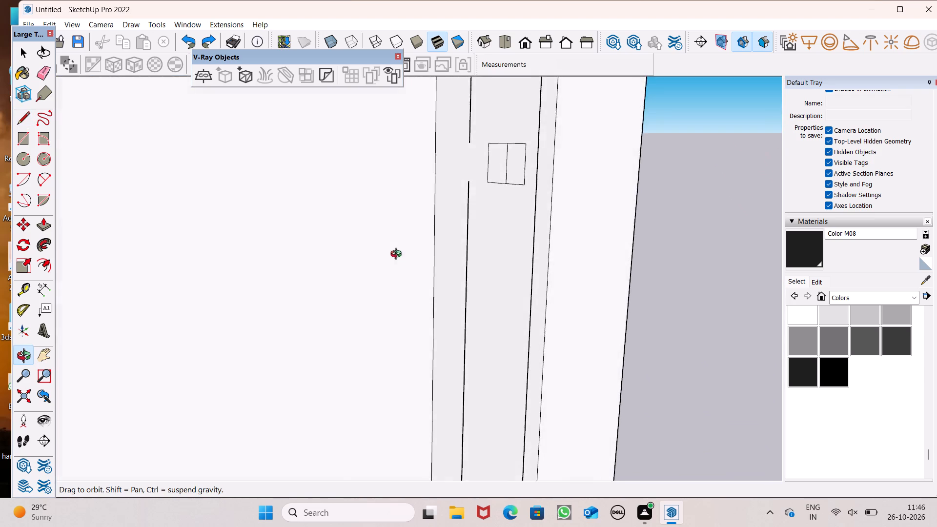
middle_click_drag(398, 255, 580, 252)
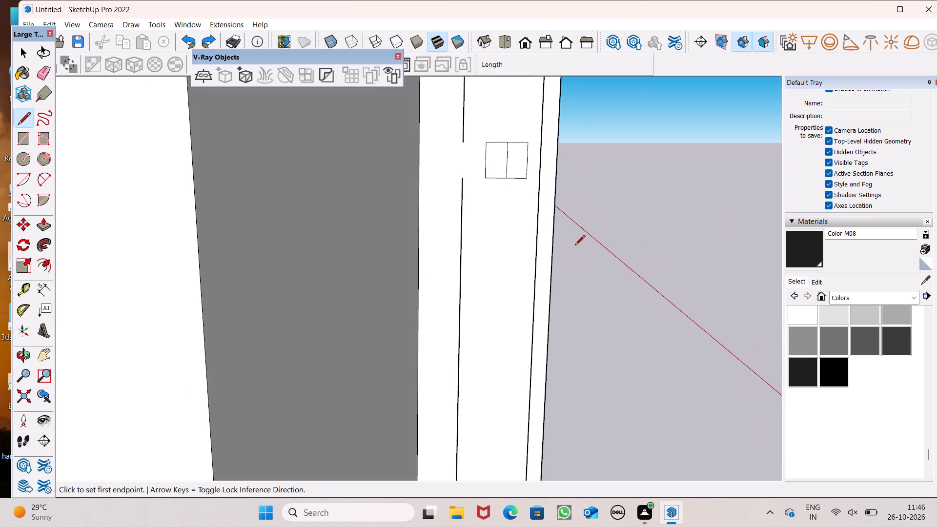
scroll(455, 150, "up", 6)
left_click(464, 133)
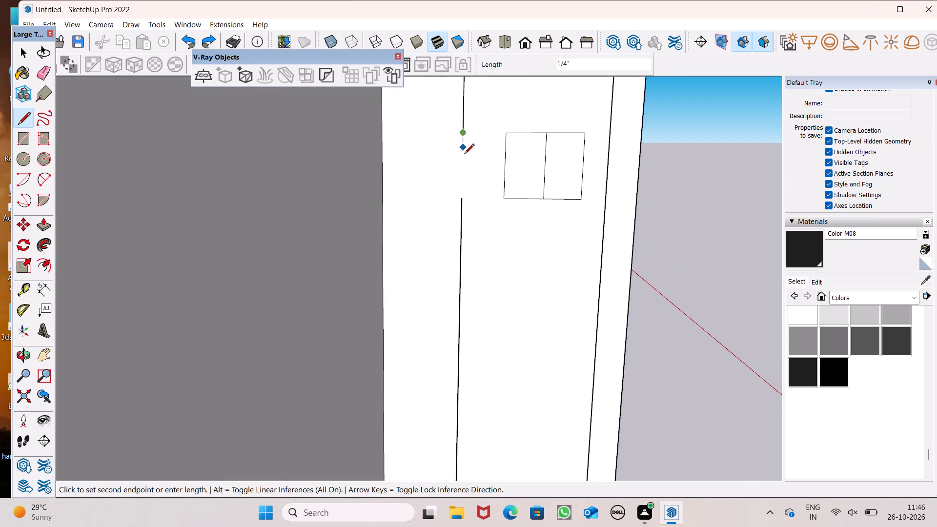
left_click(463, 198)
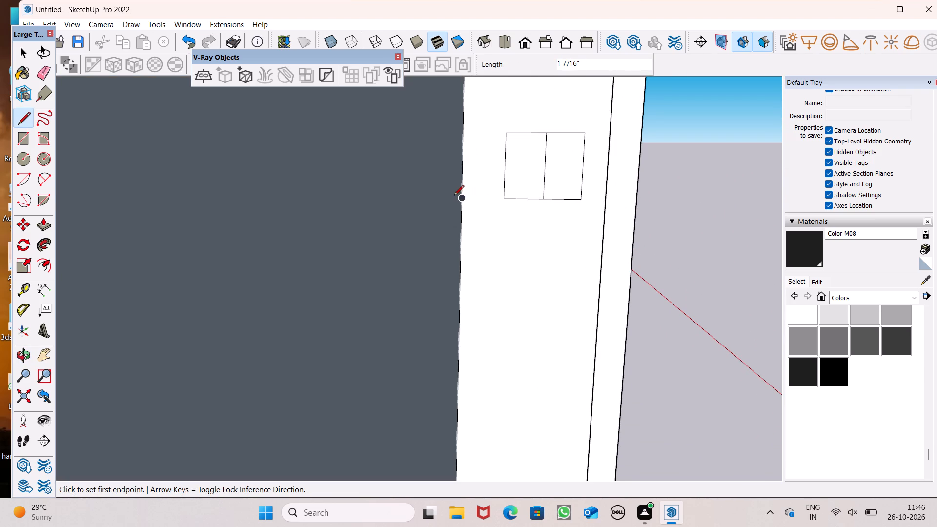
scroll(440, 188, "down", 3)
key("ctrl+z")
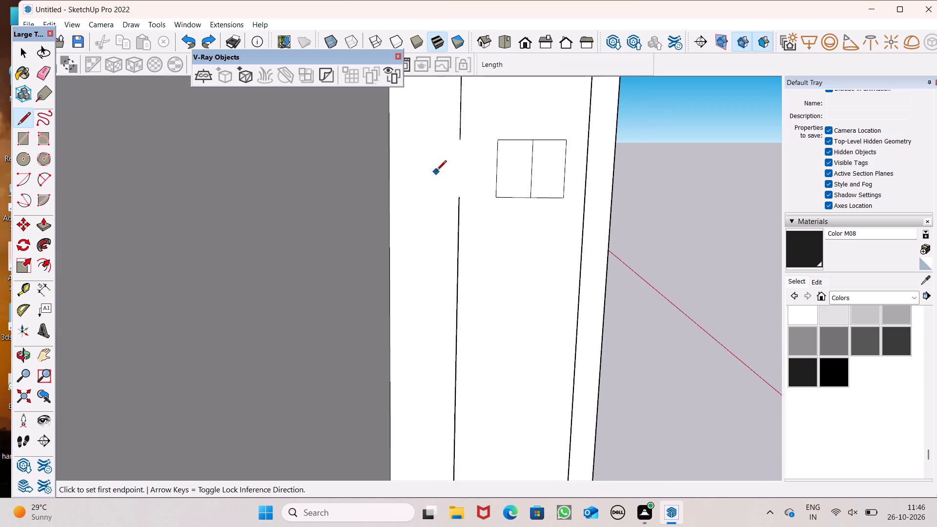
Erase the vertical line that divides the copied small rectangle on the right end post.
scroll(471, 176, "up", 6)
key("space")
scroll(465, 183, "down", 10)
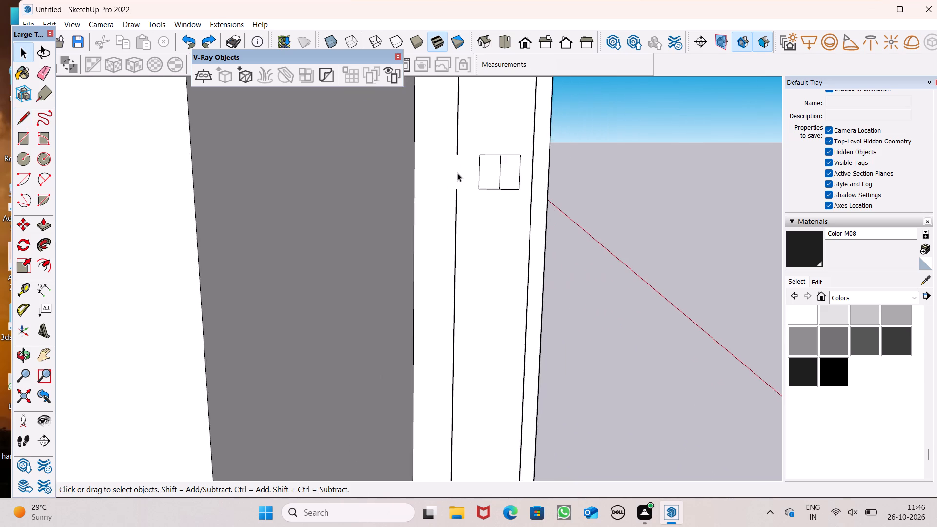
scroll(457, 173, "down", 3)
middle_click_drag(473, 199, 417, 213)
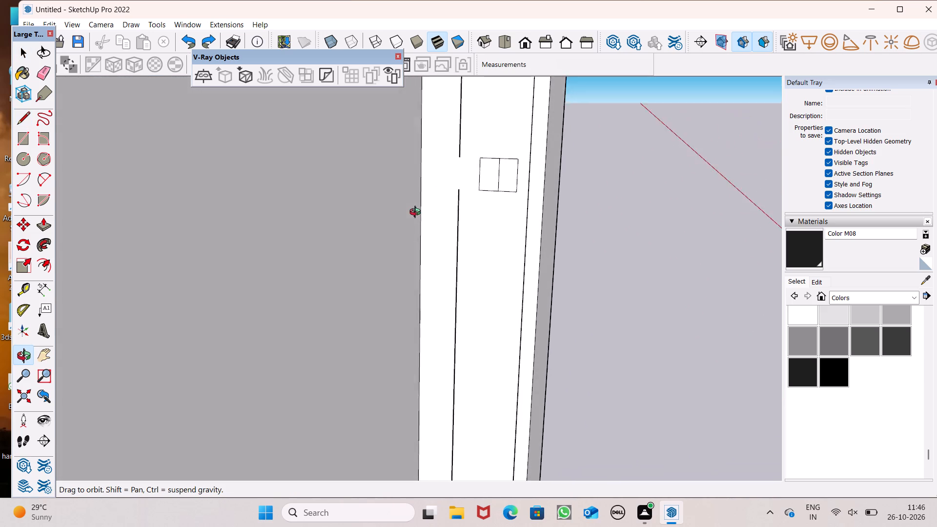
middle_click_drag(417, 213, 431, 211)
left_click(39, 72)
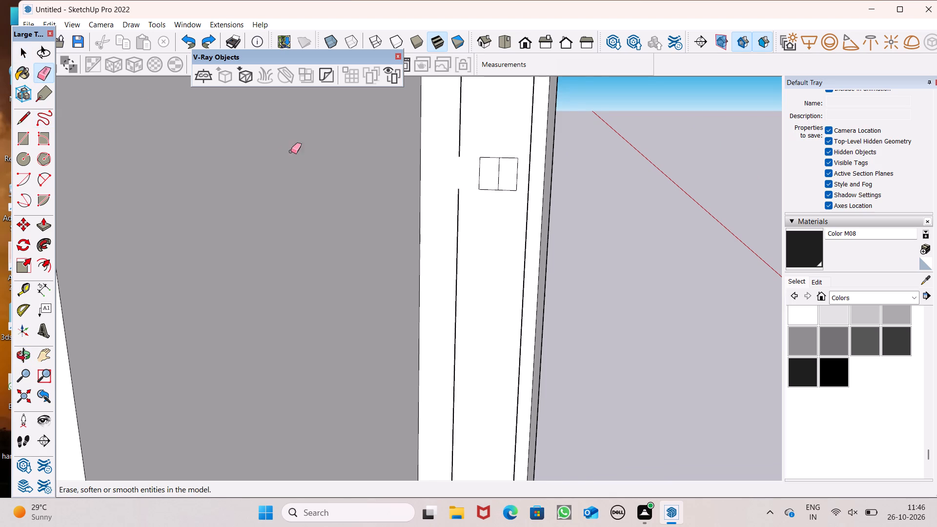
scroll(332, 164, "up", 4)
left_click_drag(550, 182, 541, 182)
key("space")
Move the small rectangle slightly sideways so it sits midway between the right end post's vertical lines.
scroll(651, 180, "up", 4)
scroll(535, 186, "down", 12)
scroll(551, 204, "up", 1)
middle_click_drag(551, 205, 556, 203)
scroll(527, 197, "up", 6)
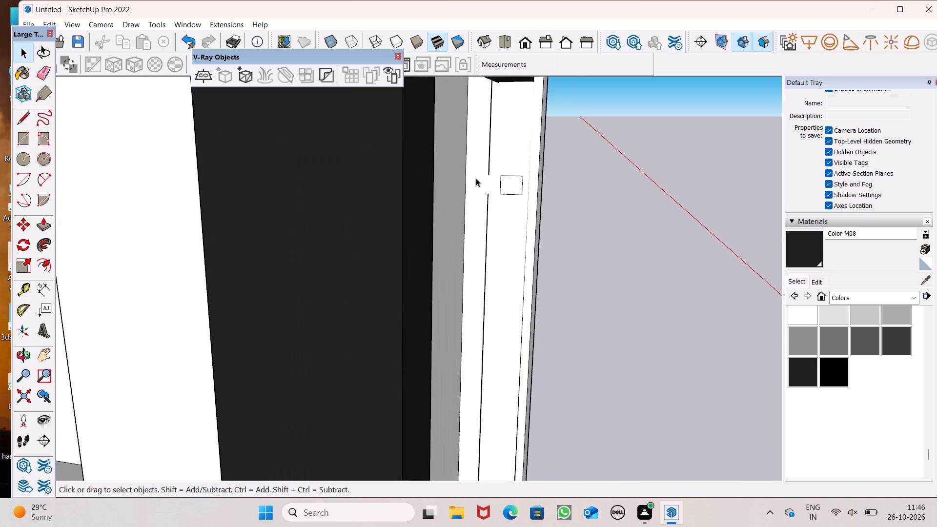
scroll(476, 178, "up", 6)
double_click(506, 181)
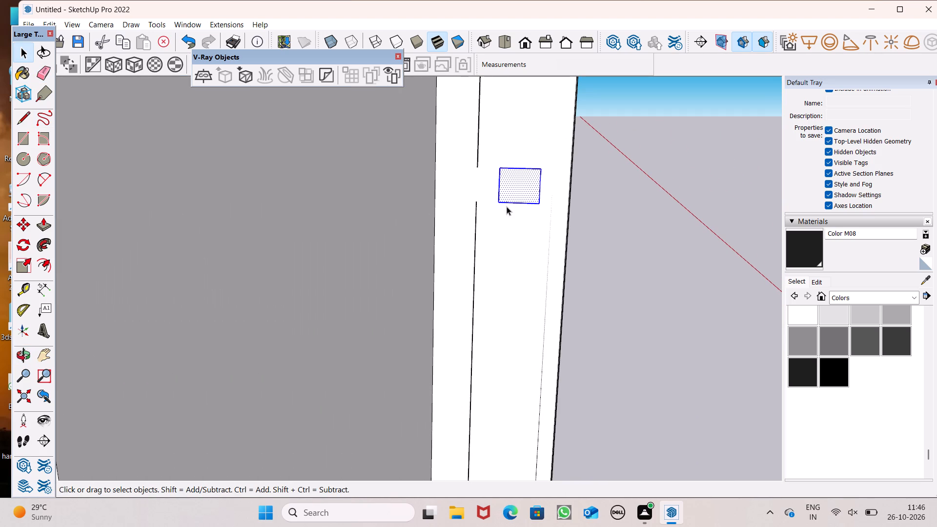
key("m")
key("Return")
scroll(553, 210, "up", 2)
left_click_drag(516, 196, 510, 195)
key("space")
Copy the small rectangle about 5 3/16" down the right end post and repeat it as six evenly spaced copies.
scroll(493, 154, "down", 3)
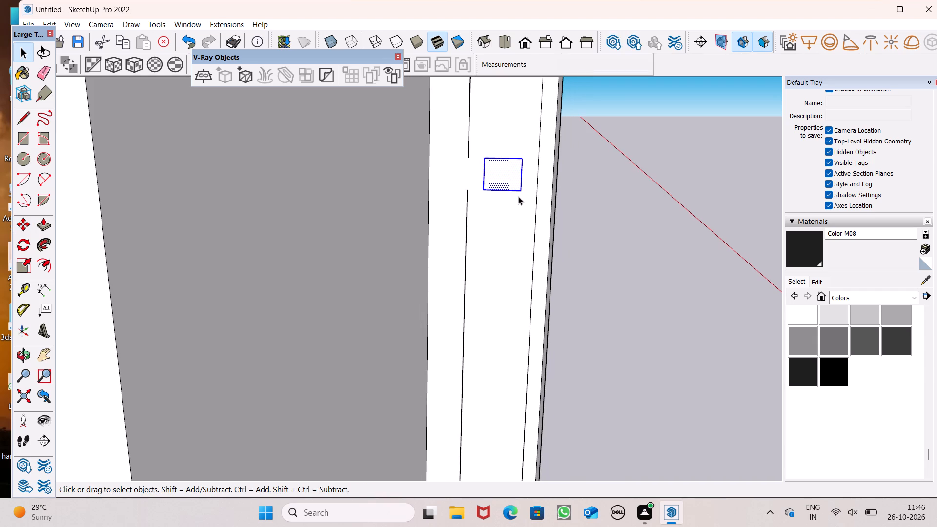
key("m")
key("Return")
scroll(526, 177, "down", 5)
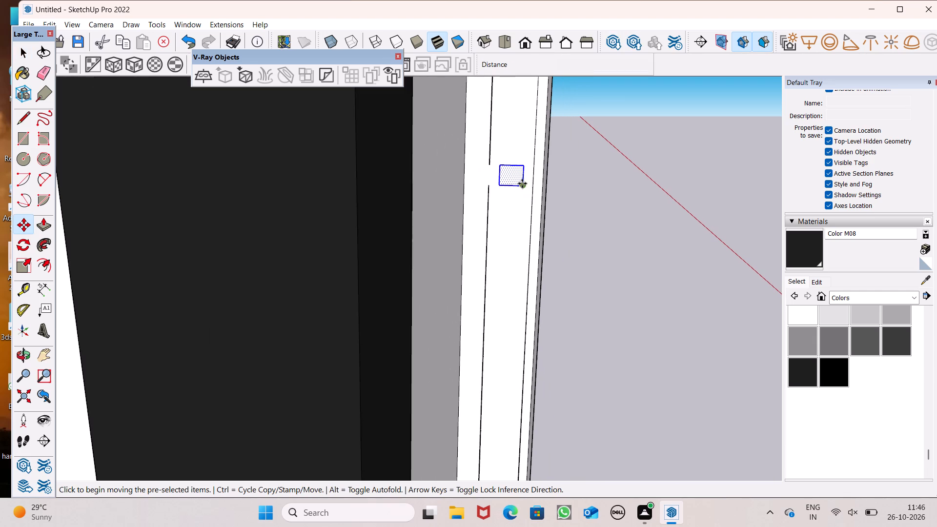
left_click_drag(523, 184, 523, 238)
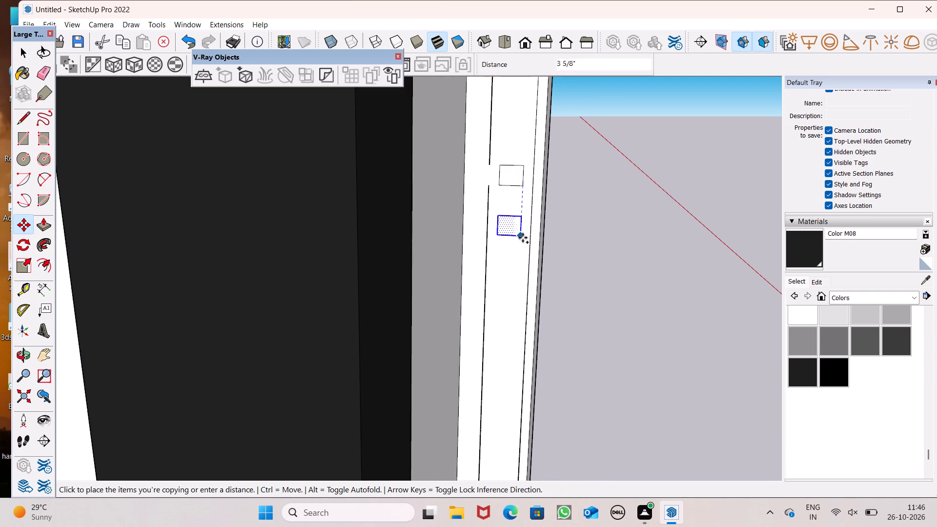
left_click_drag(523, 238, 519, 257)
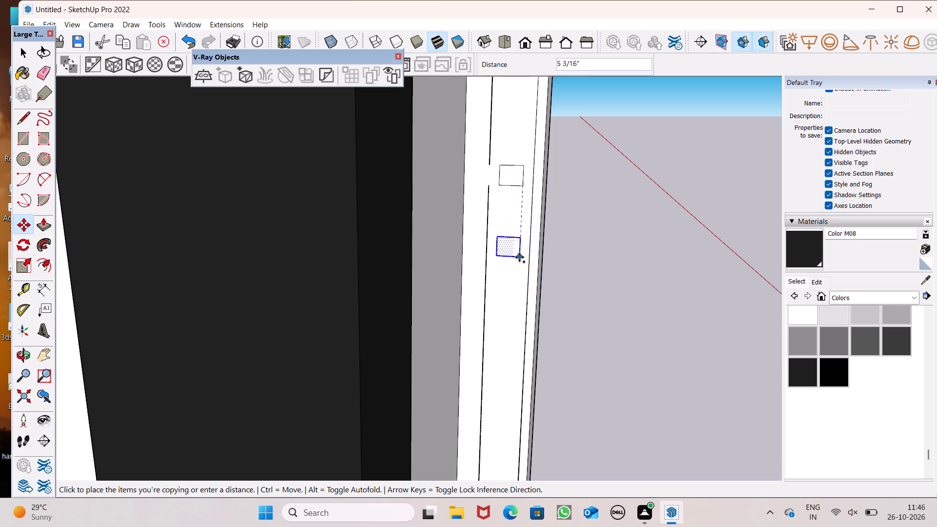
left_click_drag(519, 257, 519, 258)
key("shift+asterisk")
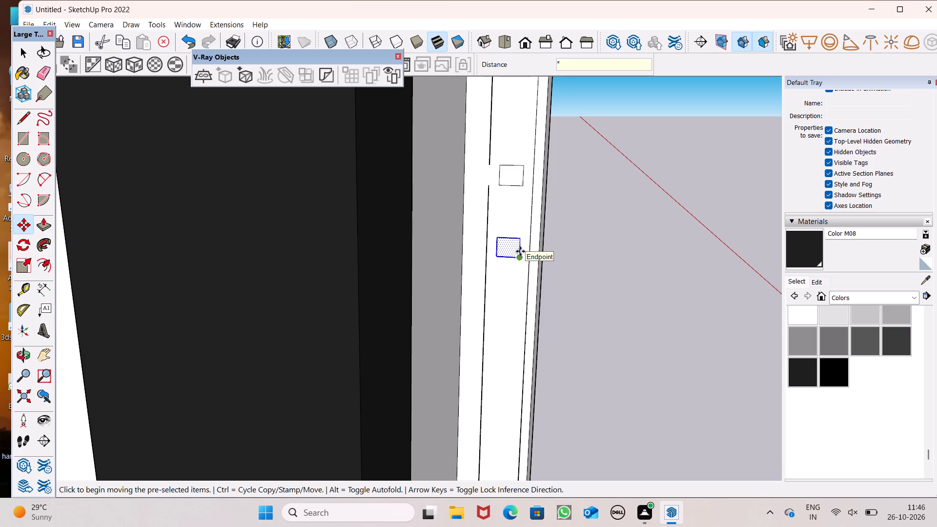
key("6")
key("Return")
key("space")
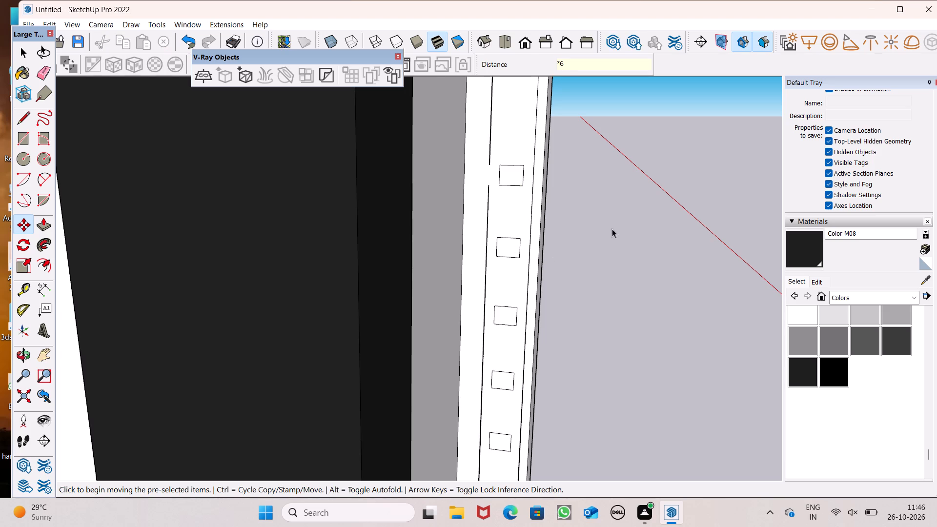
Copy the small rectangle on the left end post about 4 15/16" downward and repeat it as six evenly spaced copies.
scroll(647, 220, "down", 11)
middle_click_drag(577, 229, 168, 198)
scroll(168, 198, "up", 1)
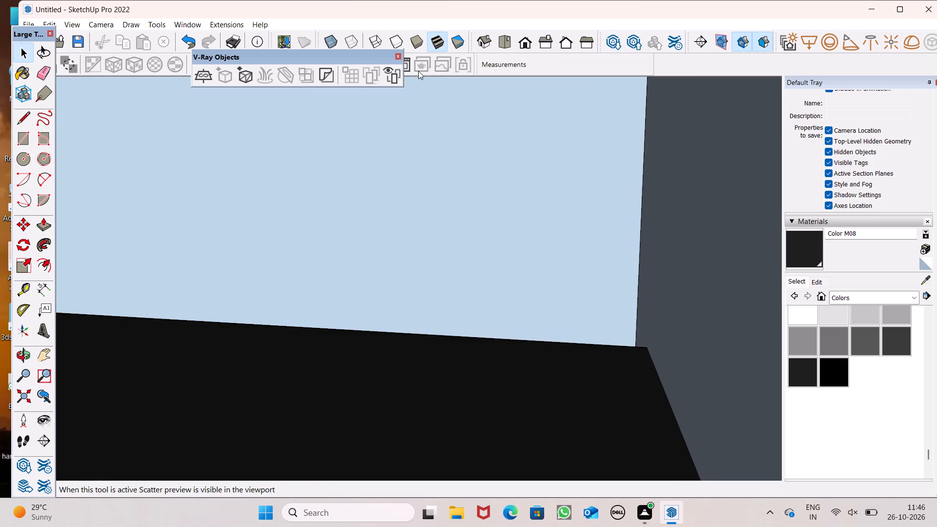
left_click(528, 44)
scroll(387, 81, "down", 5)
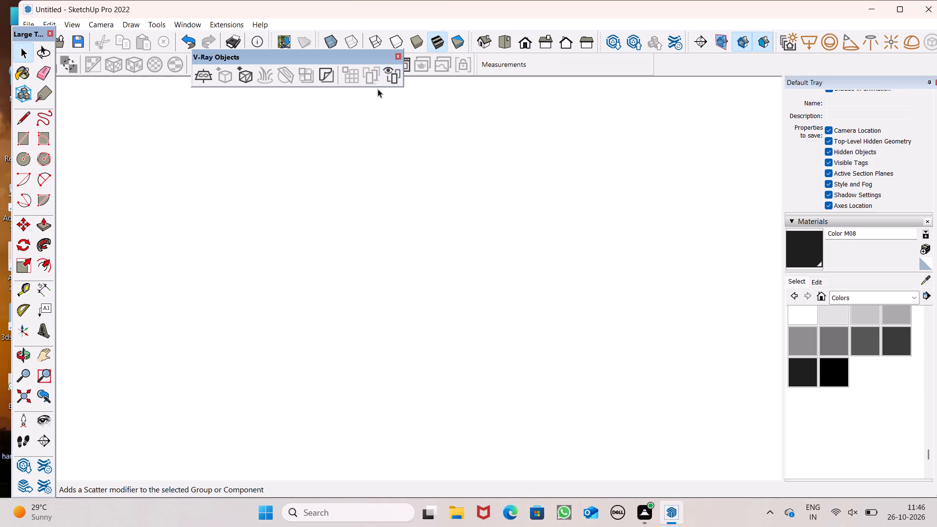
scroll(345, 111, "down", 8)
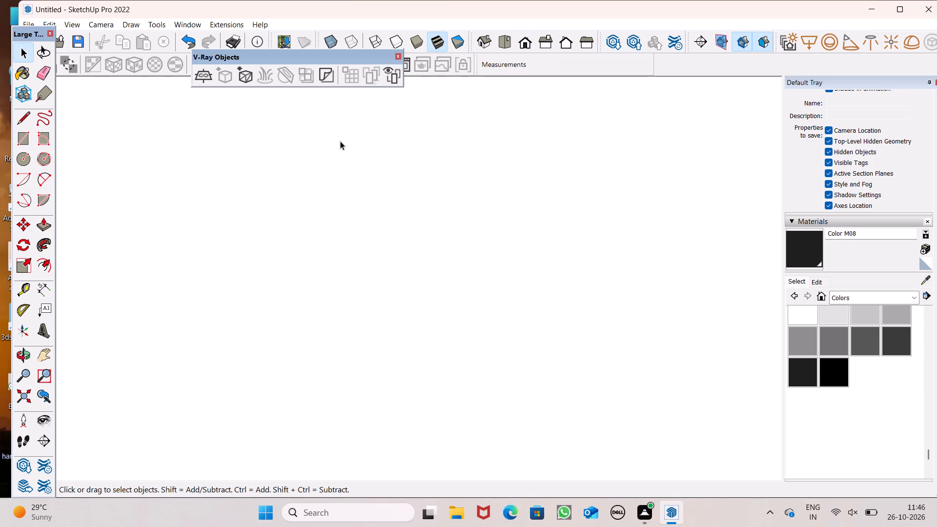
scroll(351, 132, "down", 12)
scroll(346, 152, "up", 1)
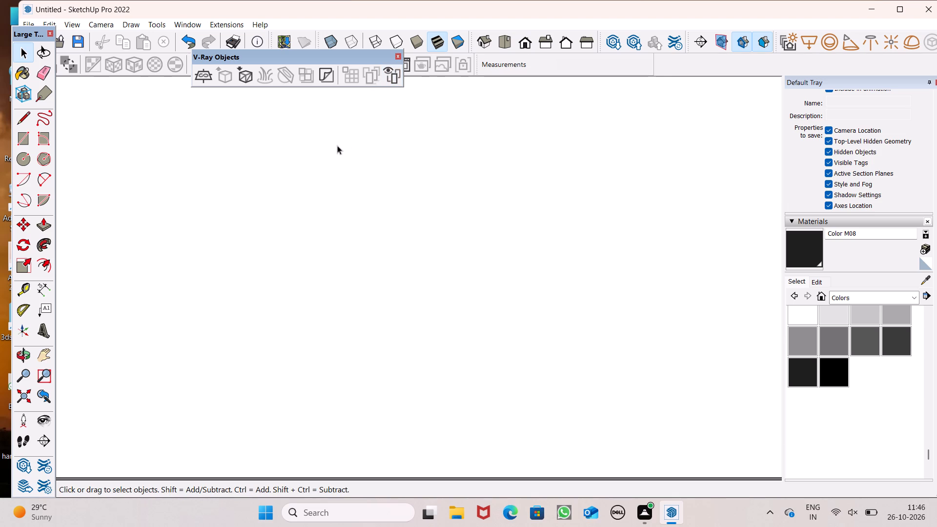
scroll(337, 145, "down", 6)
scroll(327, 194, "down", 18)
middle_click_drag(346, 238, 470, 364)
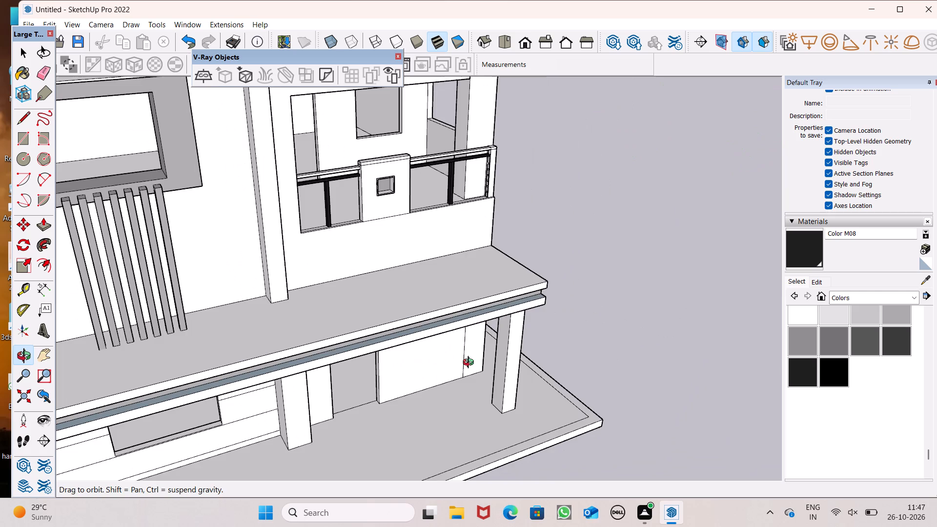
middle_click_drag(470, 364, 543, 323)
scroll(462, 195, "up", 1)
scroll(501, 202, "up", 4)
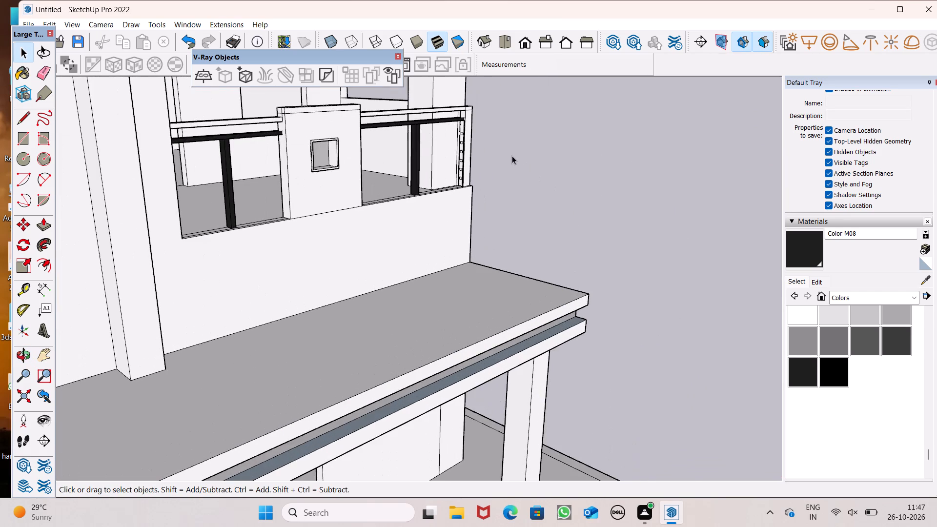
scroll(471, 133, "up", 8)
middle_click_drag(439, 144, 115, 162)
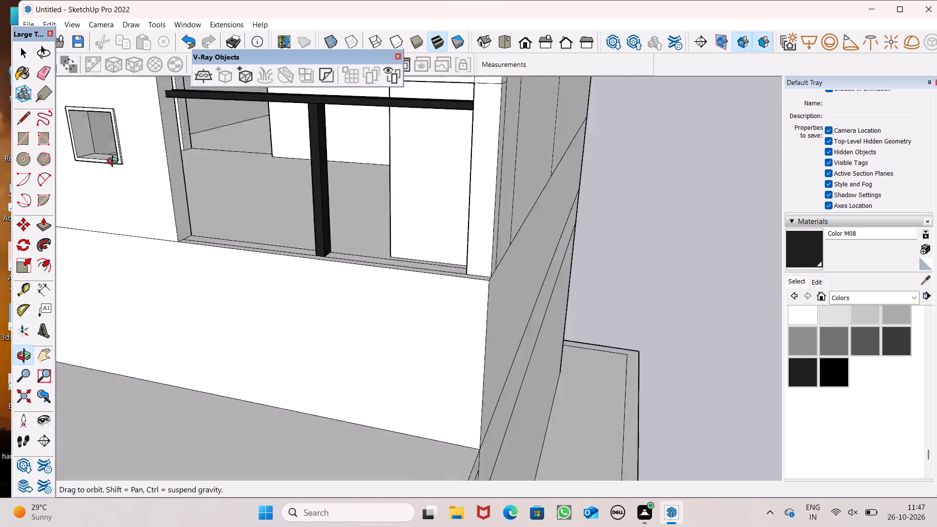
middle_click_drag(115, 162, 108, 190)
scroll(108, 190, "up", 1)
scroll(445, 187, "down", 6)
scroll(280, 184, "up", 2)
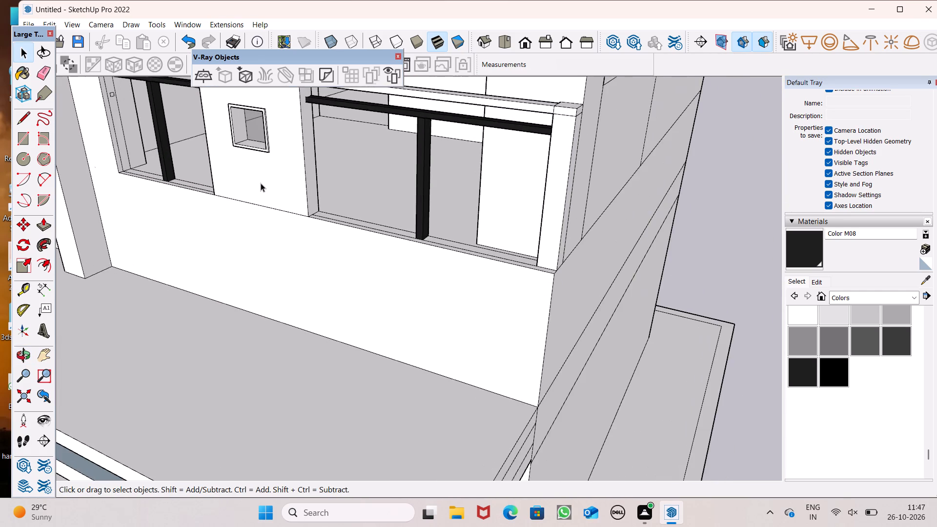
scroll(258, 178, "up", 1)
scroll(258, 178, "down", 1)
middle_click_drag(231, 164, 211, 135)
scroll(127, 102, "up", 13)
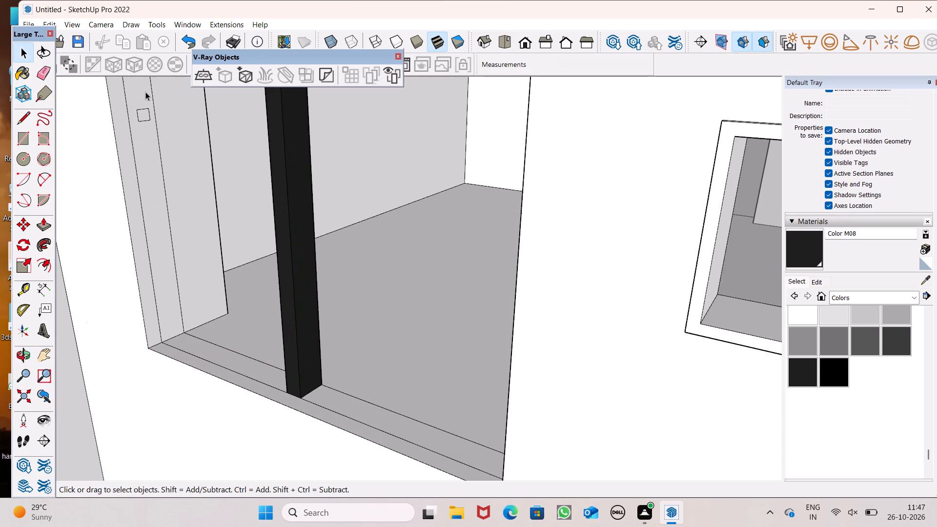
double_click(147, 115)
key("m")
key("Return")
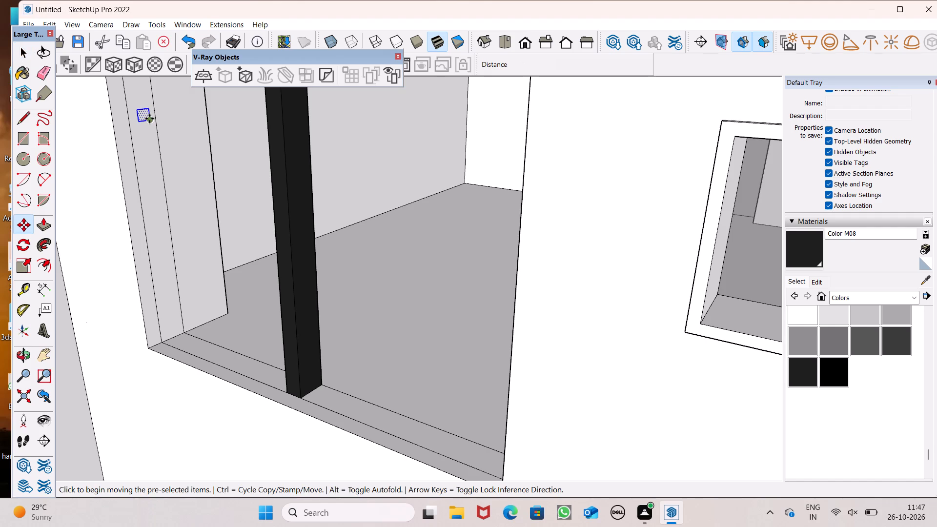
left_click_drag(149, 122, 151, 159)
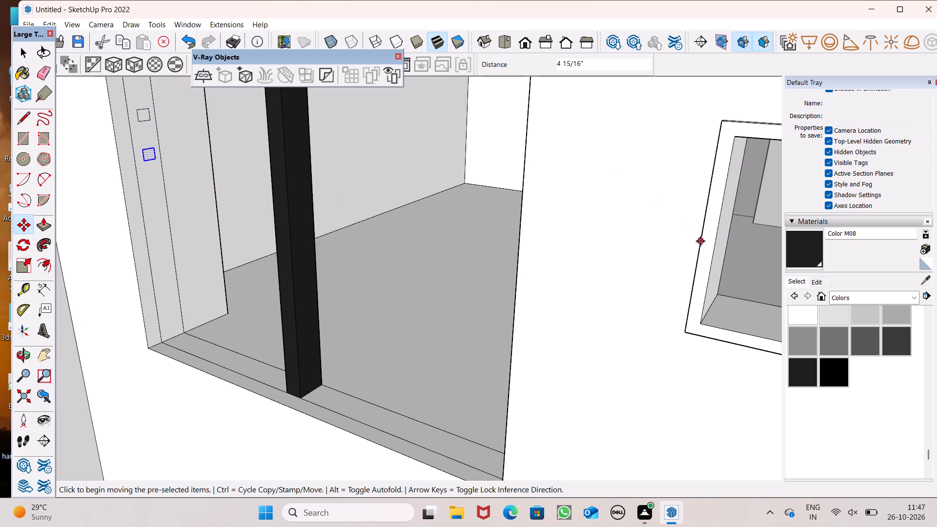
type("*6")
key("Return")
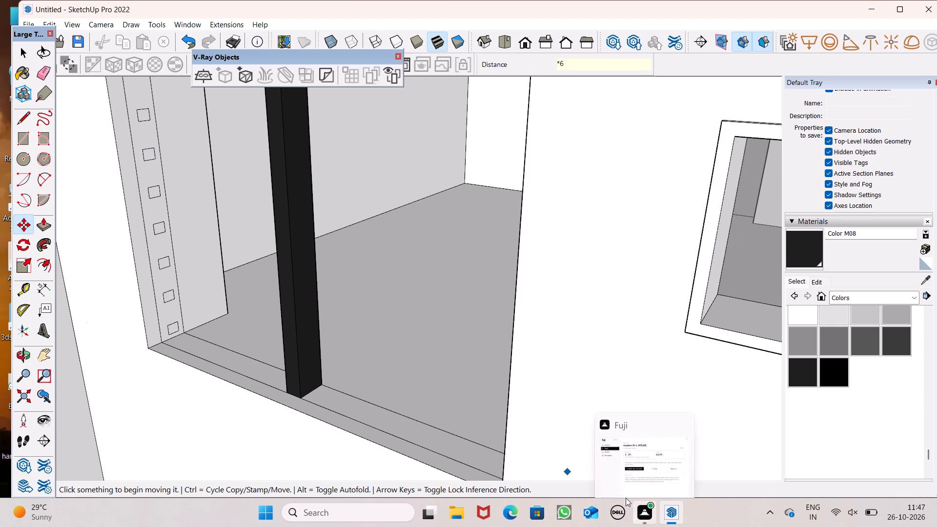
key("space")
Examine the columns of bar profiles on both end posts and the railing bays between them.
scroll(403, 266, "down", 5)
middle_click_drag(408, 279, 380, 267)
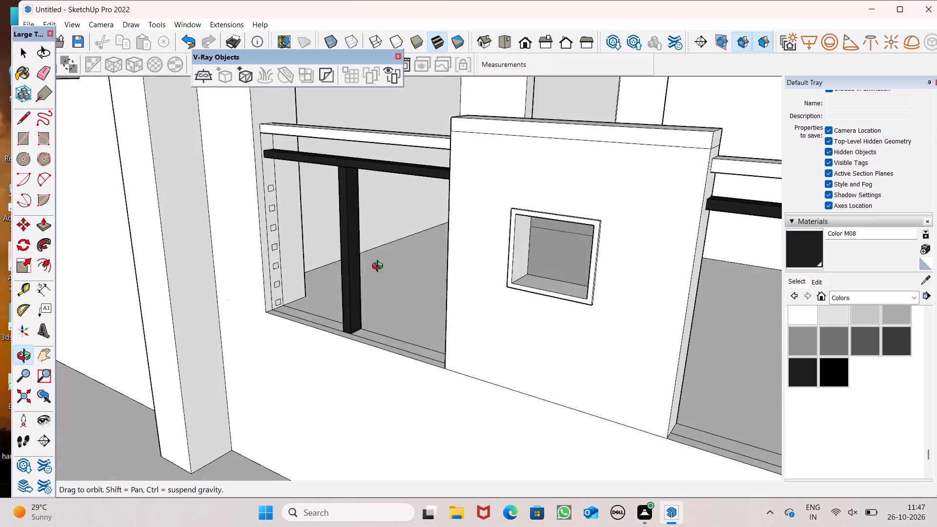
middle_click_drag(380, 267, 451, 195)
scroll(448, 197, "up", 1)
scroll(302, 202, "down", 6)
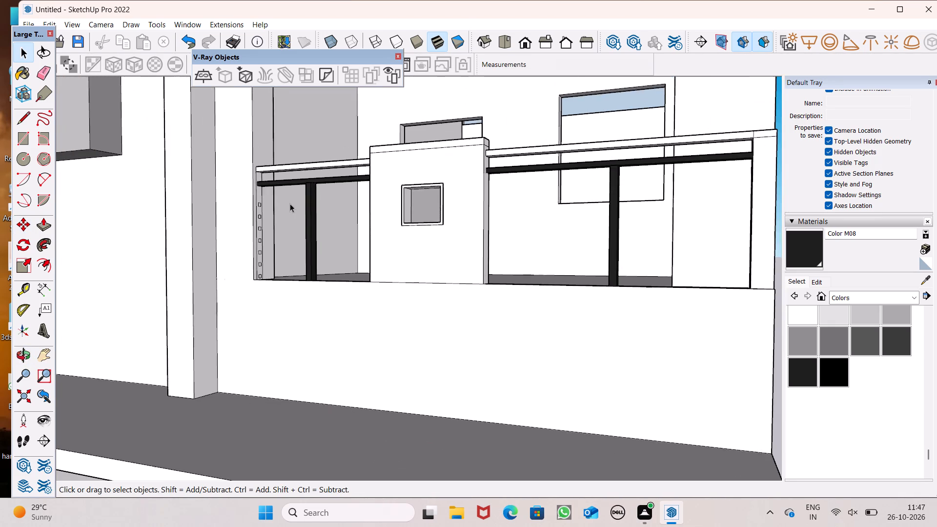
middle_click_drag(302, 216, 528, 215)
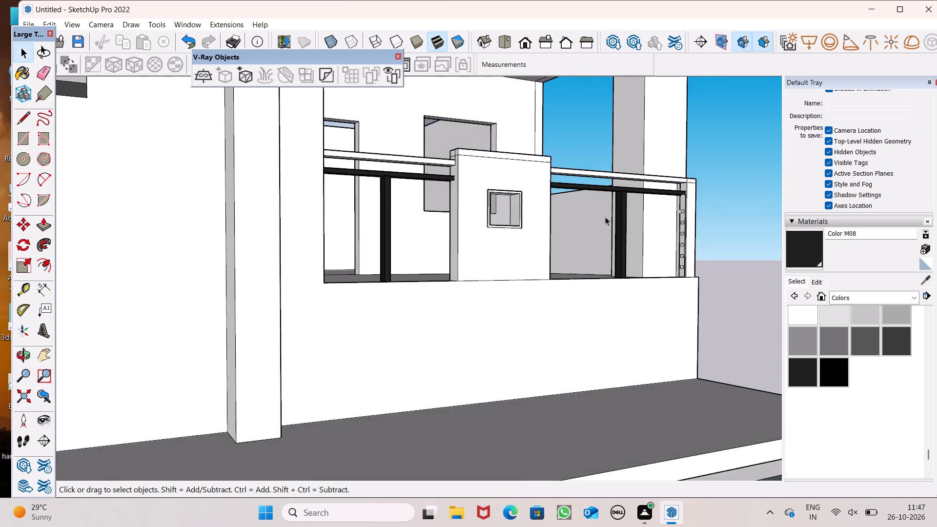
scroll(609, 217, "up", 6)
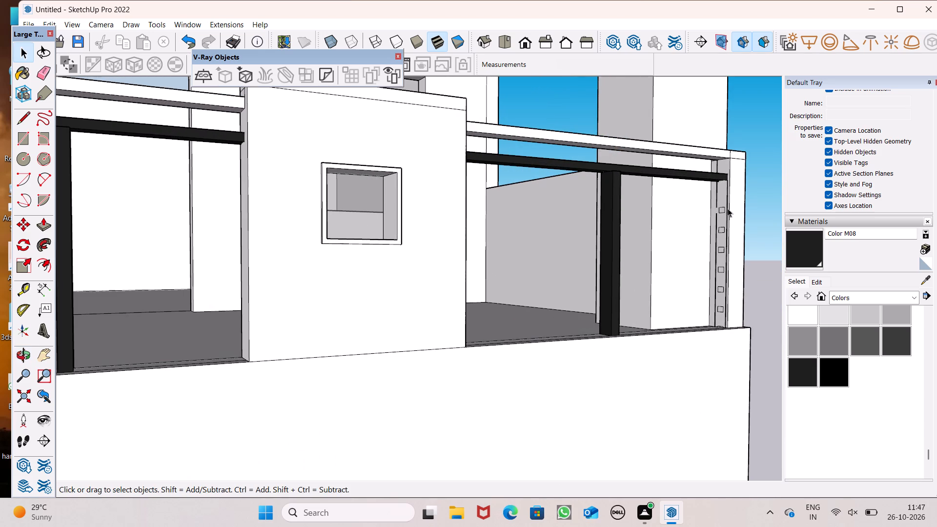
scroll(603, 203, "up", 1)
middle_click_drag(599, 202, 408, 198)
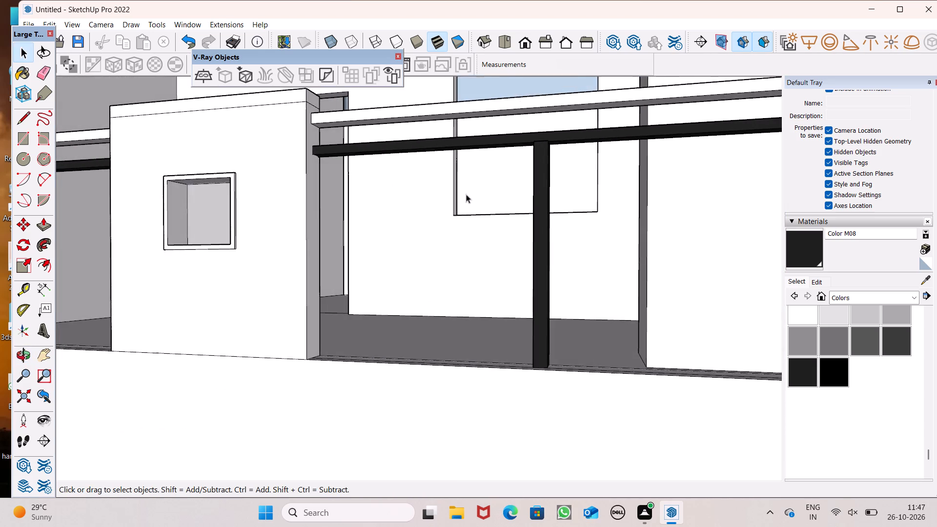
scroll(496, 191, "down", 3)
middle_click_drag(457, 197, 359, 238)
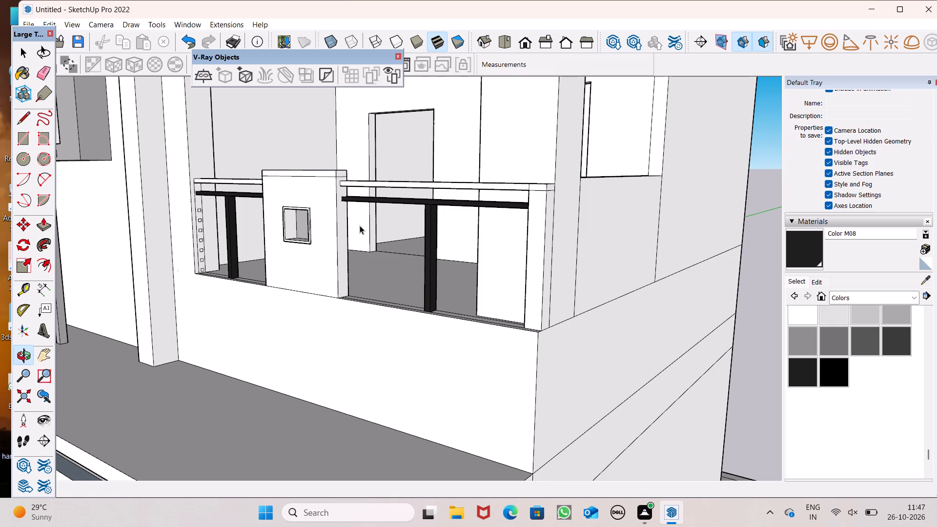
scroll(265, 215, "up", 2)
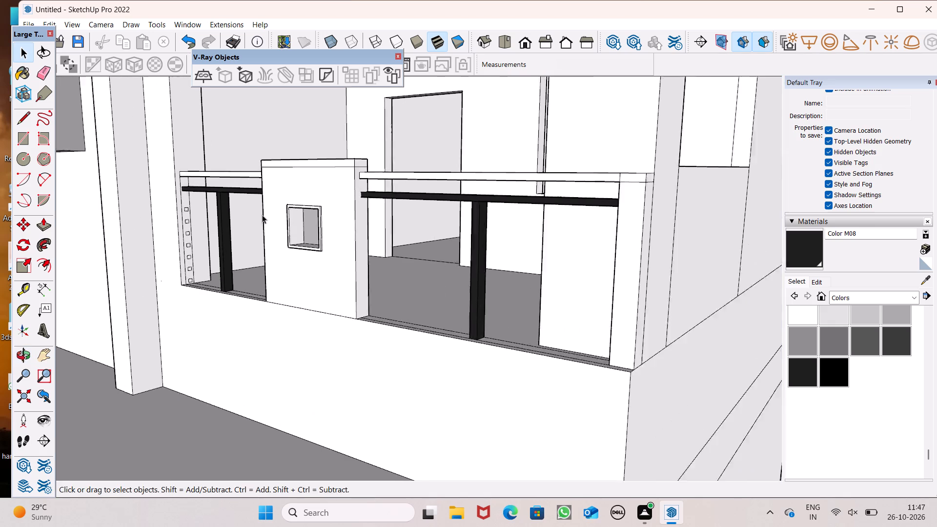
Push/Pull the top small square on the left end post about 4' 5 5/8" through the bay to the solid parapet block.
scroll(262, 215, "up", 1)
left_click(36, 227)
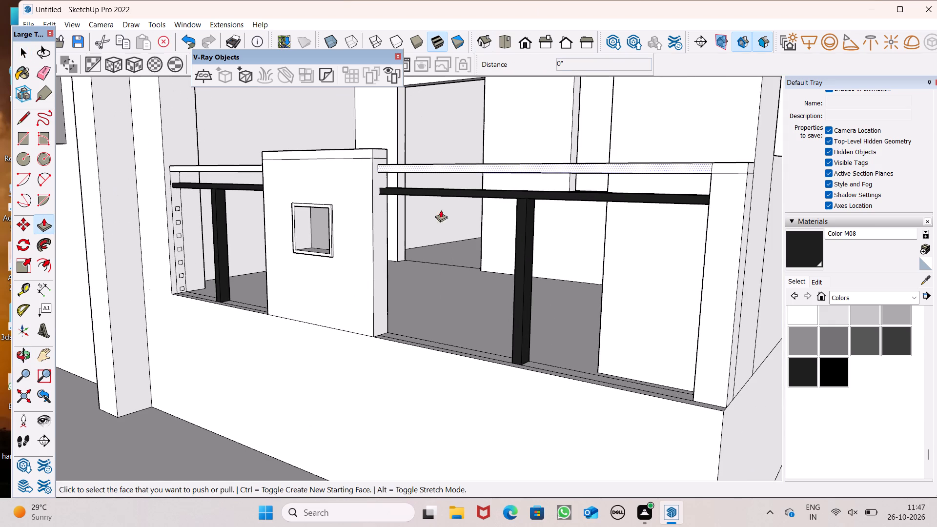
scroll(213, 212, "up", 5)
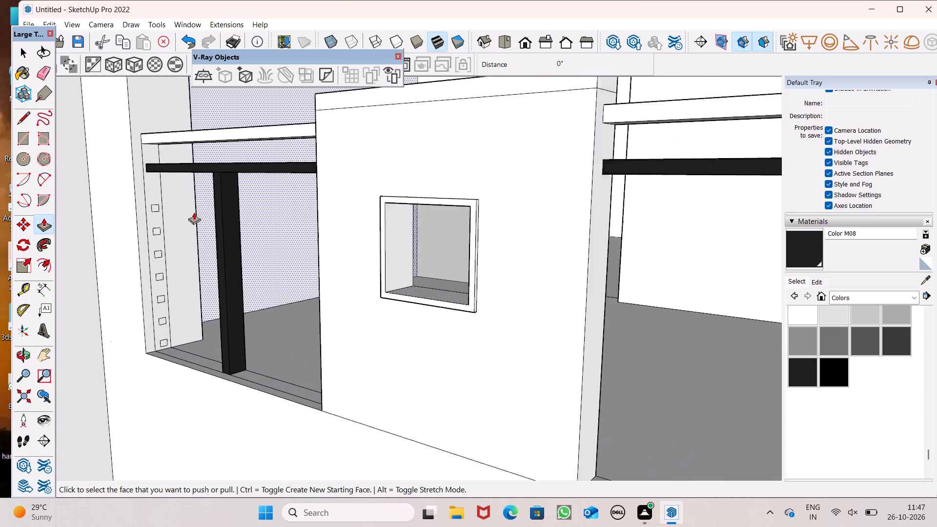
scroll(194, 212, "up", 1)
scroll(151, 213, "up", 1)
middle_click_drag(151, 213, 165, 218)
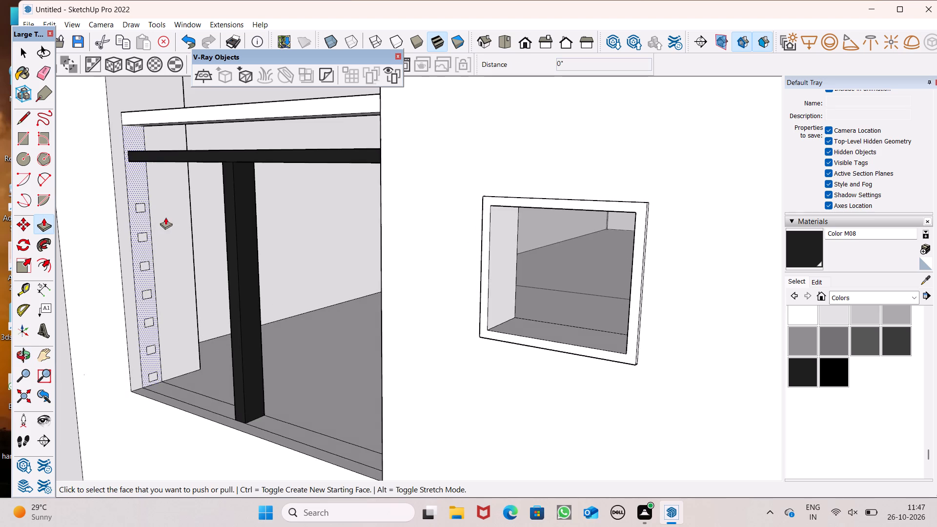
scroll(165, 217, "up", 2)
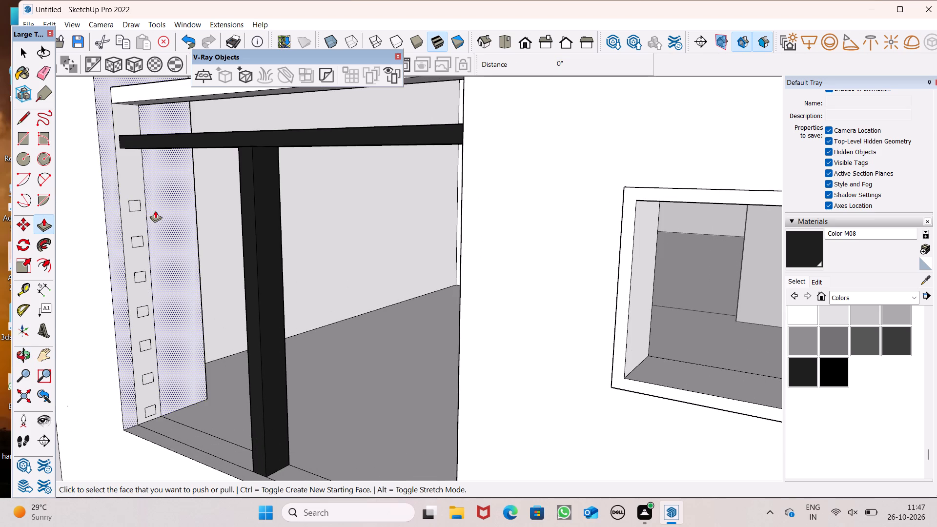
scroll(155, 208, "up", 3)
scroll(132, 201, "down", 5)
middle_click_drag(141, 226, 148, 227)
scroll(142, 227, "up", 1)
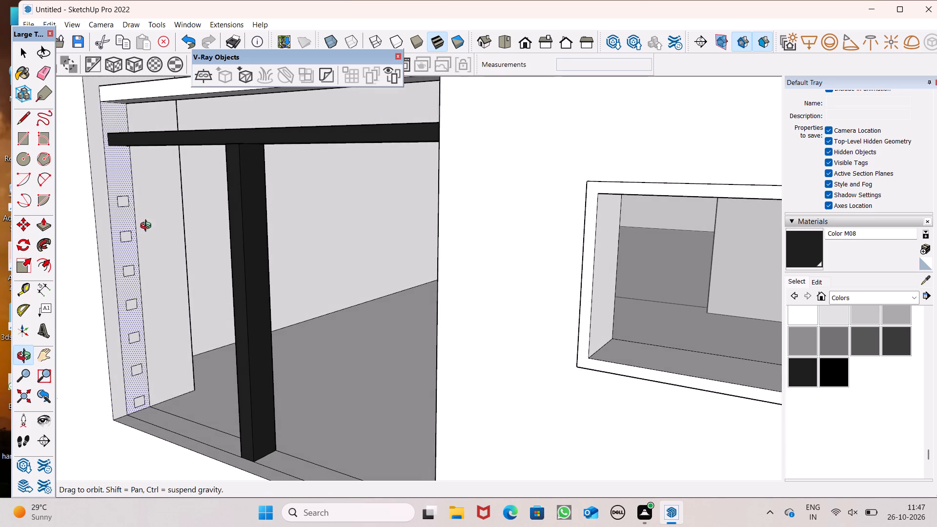
middle_click_drag(148, 227, 148, 226)
left_click_drag(124, 203, 193, 217)
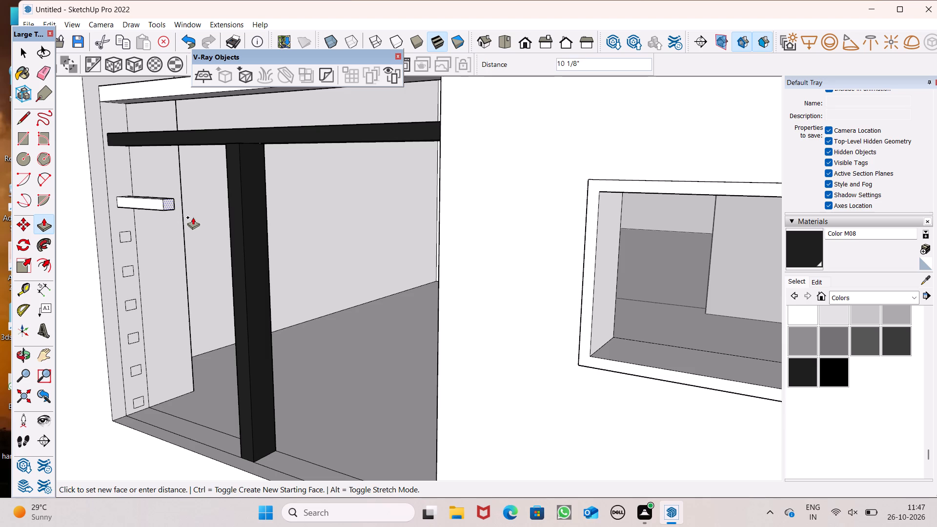
left_click_drag(193, 217, 365, 210)
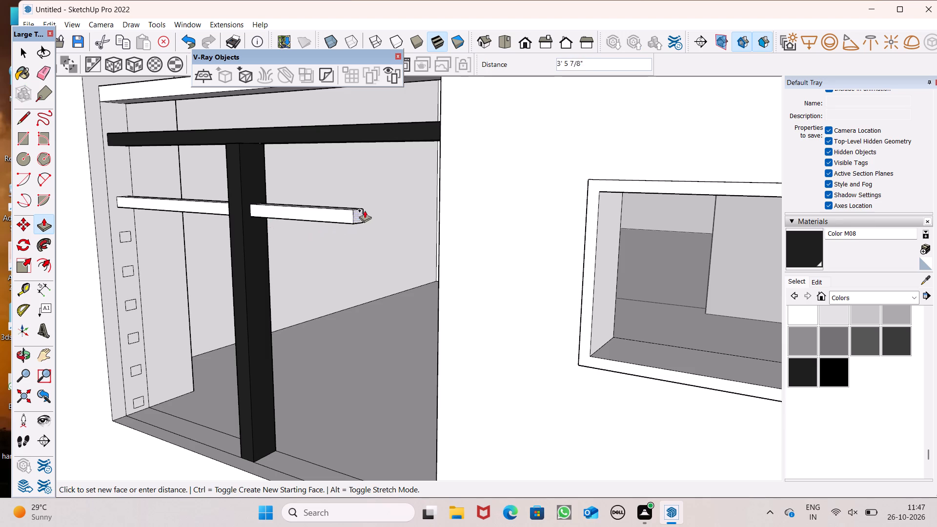
left_click_drag(365, 210, 440, 214)
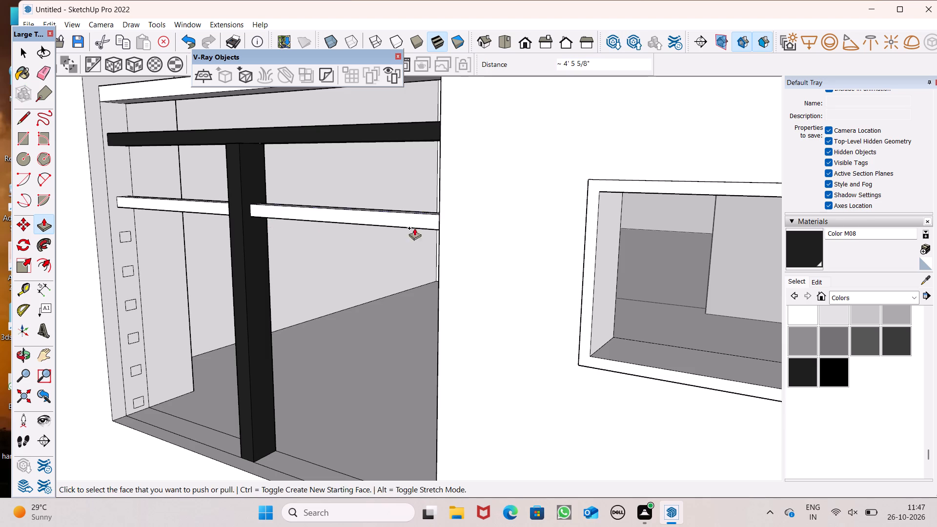
Push/Pull the second square from the top of the left end post about 4' 1" across the bay.
middle_click_drag(418, 232, 535, 251)
middle_click_drag(636, 287, 603, 323)
scroll(601, 324, "up", 9)
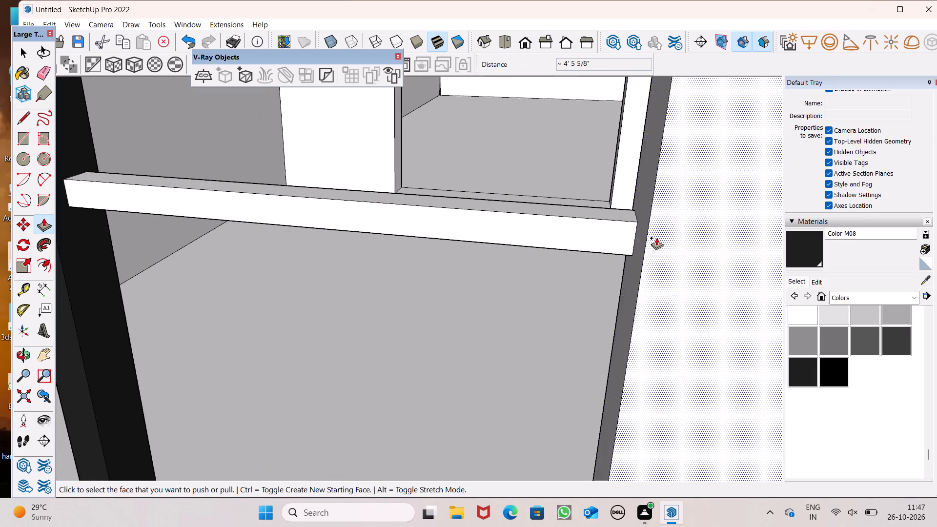
scroll(655, 254, "up", 1)
middle_click_drag(653, 254, 617, 232)
scroll(617, 232, "up", 1)
scroll(628, 202, "down", 6)
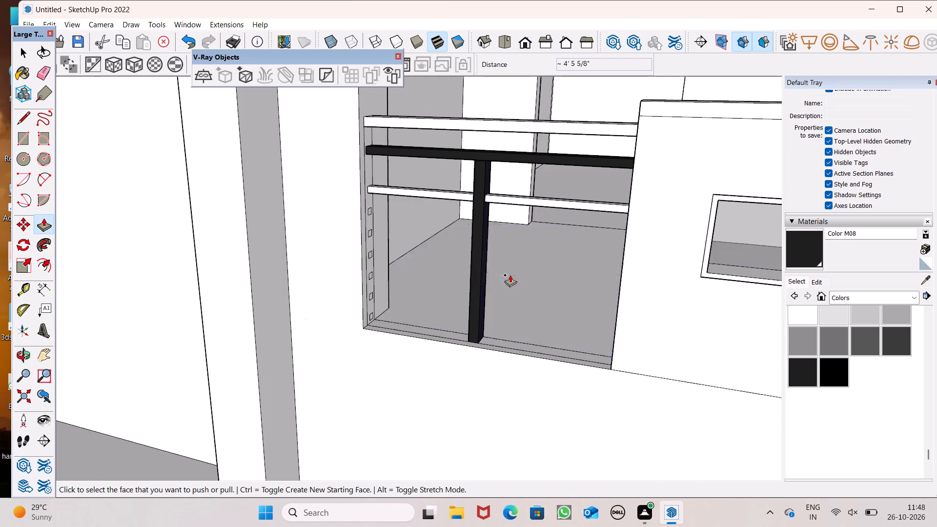
middle_click_drag(510, 277, 441, 261)
scroll(396, 225, "up", 4)
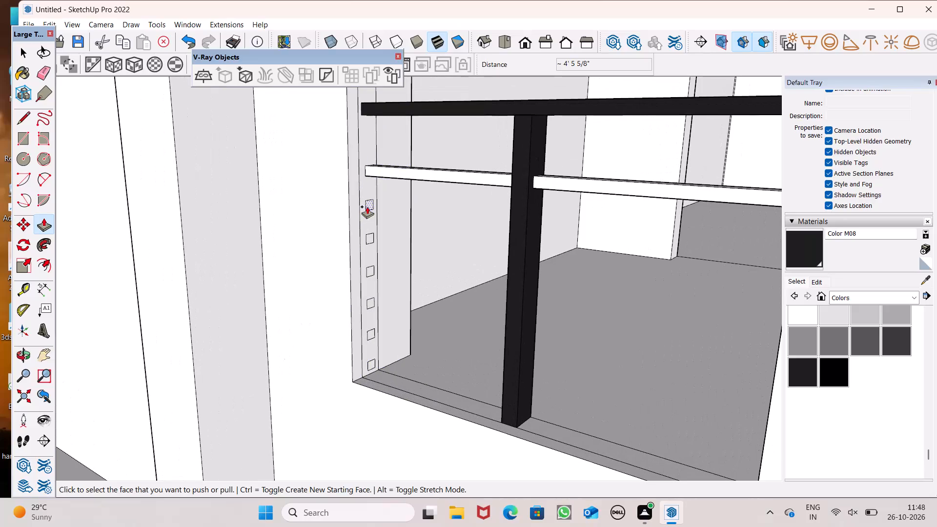
left_click_drag(368, 204, 733, 304)
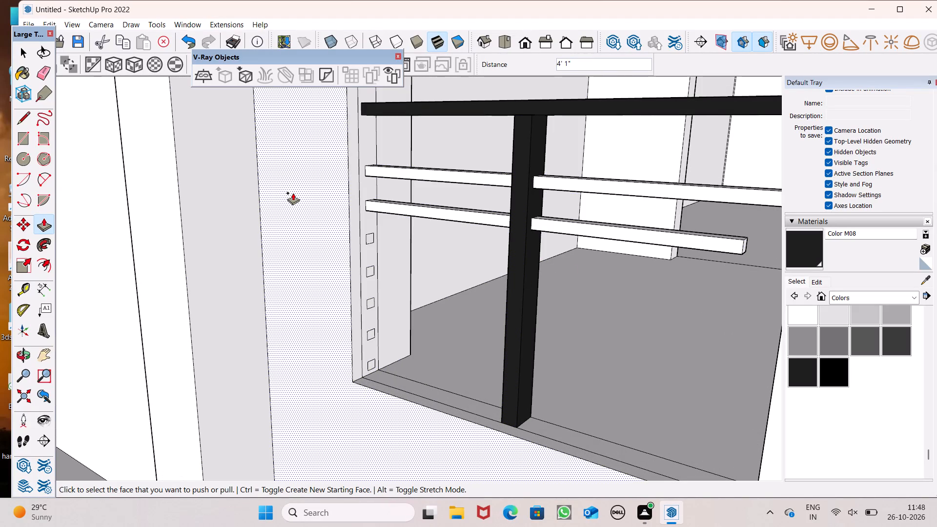
Push/Pull the third and fourth squares on the left end post about 3' 2" and 3' 3 1/4" past the black post.
scroll(346, 257, "down", 2)
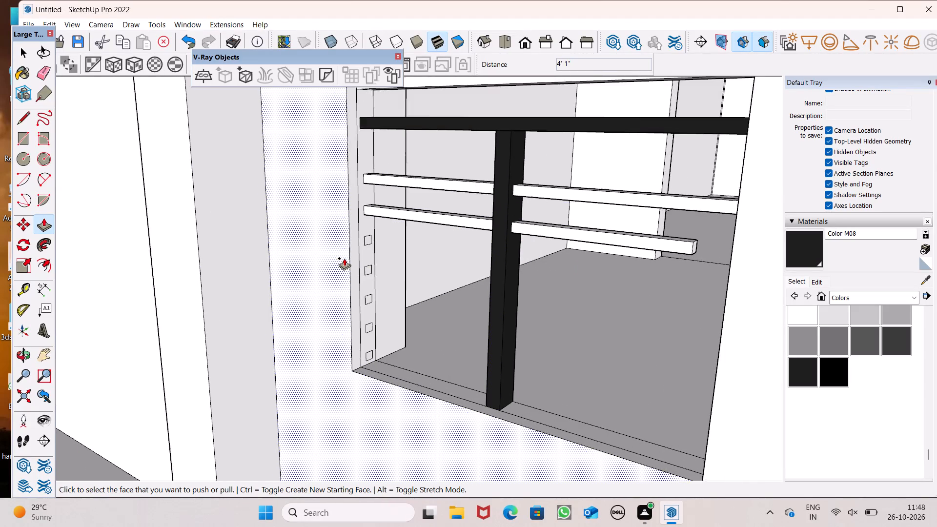
scroll(344, 258, "down", 2)
scroll(439, 252, "up", 5)
left_click_drag(280, 233, 358, 269)
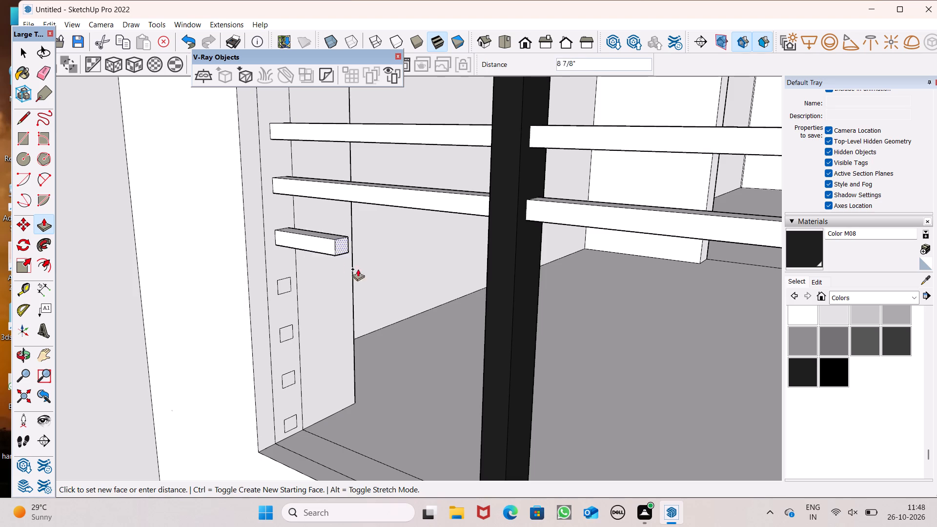
left_click_drag(358, 269, 691, 354)
scroll(375, 190, "down", 3)
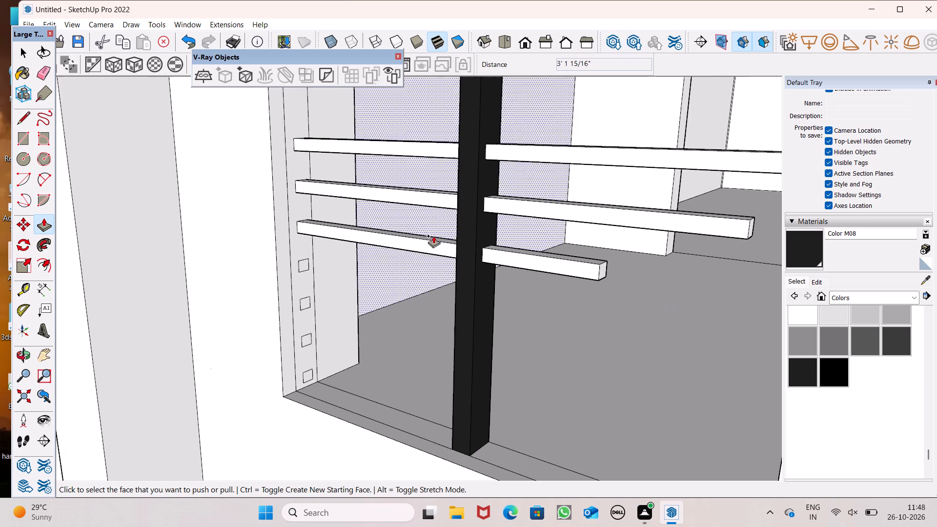
left_click_drag(304, 265, 384, 308)
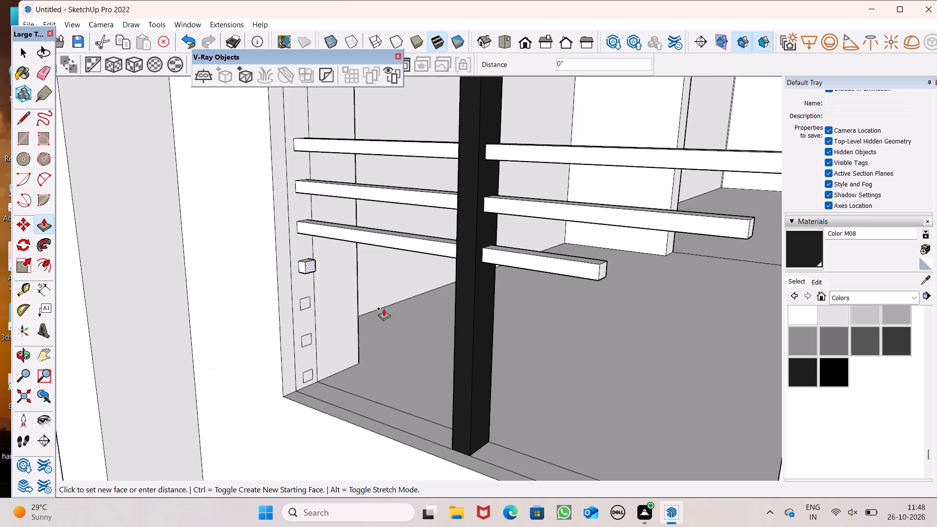
left_click_drag(384, 308, 610, 345)
Push/Pull the fifth and sixth squares on the left end post about 3' 7 1/2" and 3' 9 7/8" past the black post.
scroll(376, 205, "down", 6)
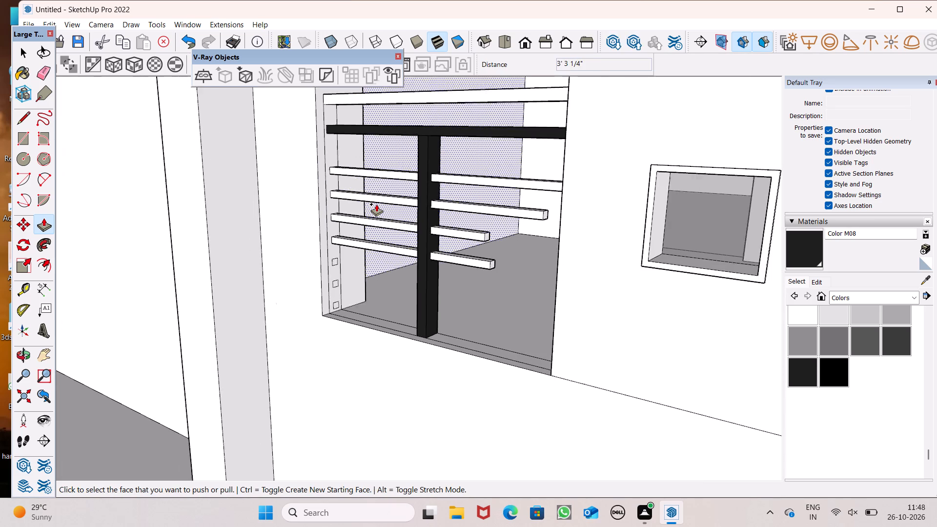
scroll(494, 302, "up", 1)
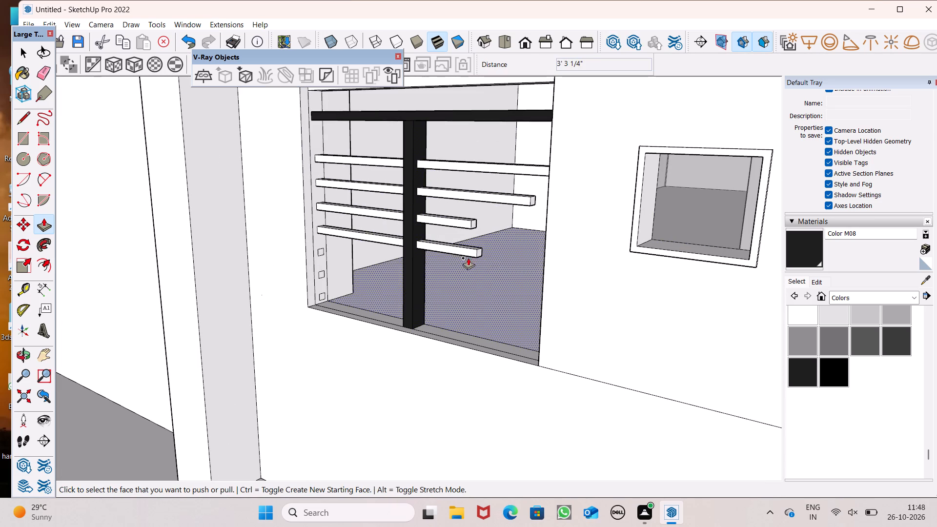
scroll(486, 261, "up", 2)
scroll(304, 252, "up", 2)
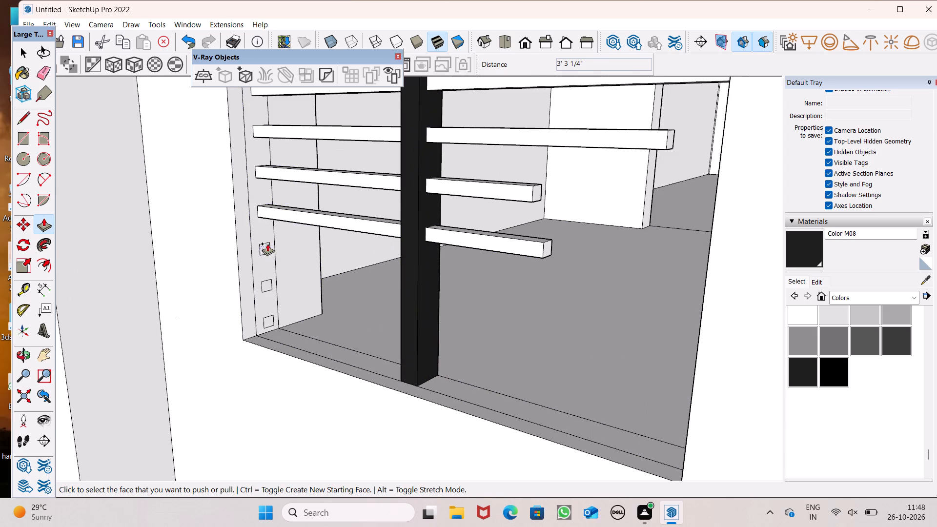
left_click_drag(263, 251, 585, 326)
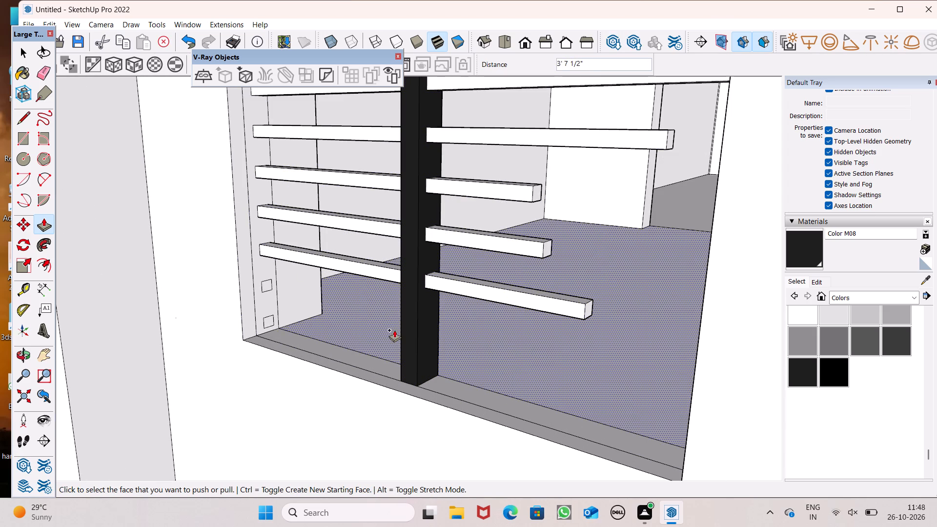
left_click_drag(264, 283, 355, 313)
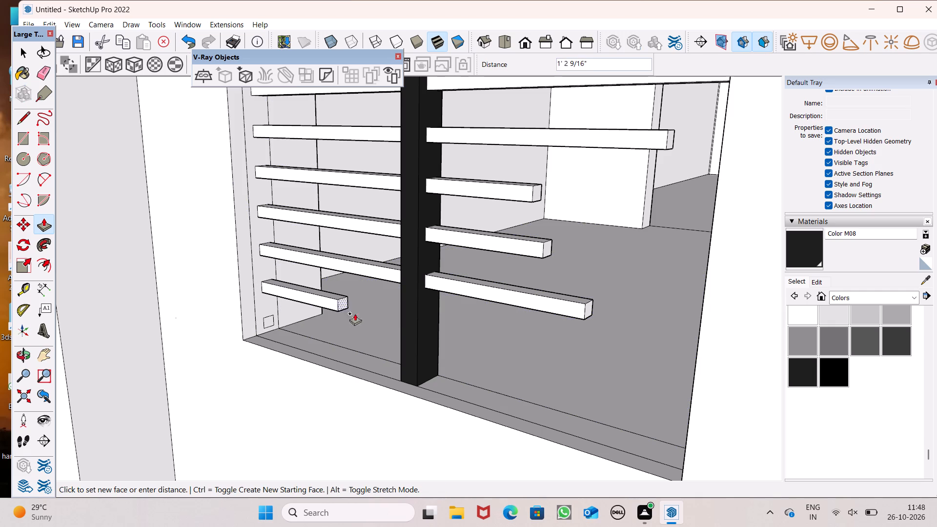
left_click_drag(355, 313, 606, 375)
Examine the railing bars in the left bay and the rest of the upper-floor railing from several angles.
scroll(401, 252, "down", 5)
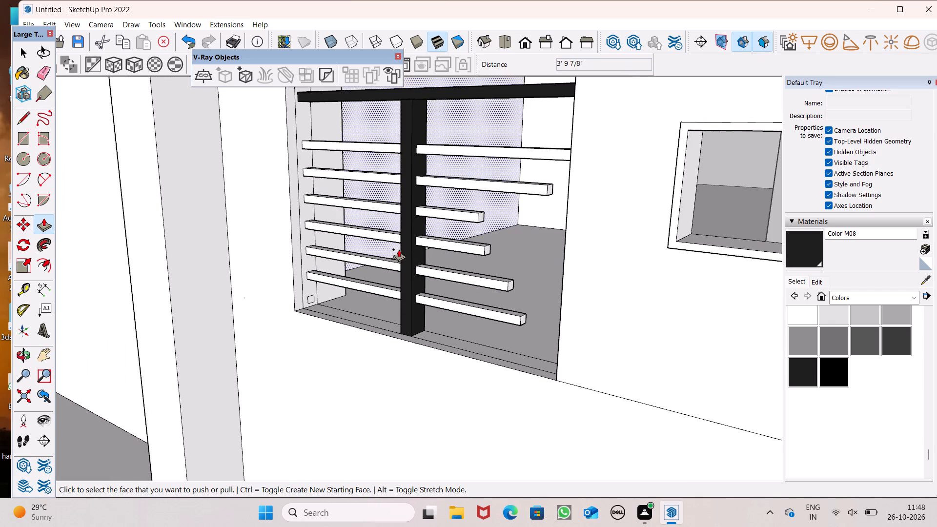
scroll(399, 249, "down", 11)
middle_click_drag(377, 328, 544, 351)
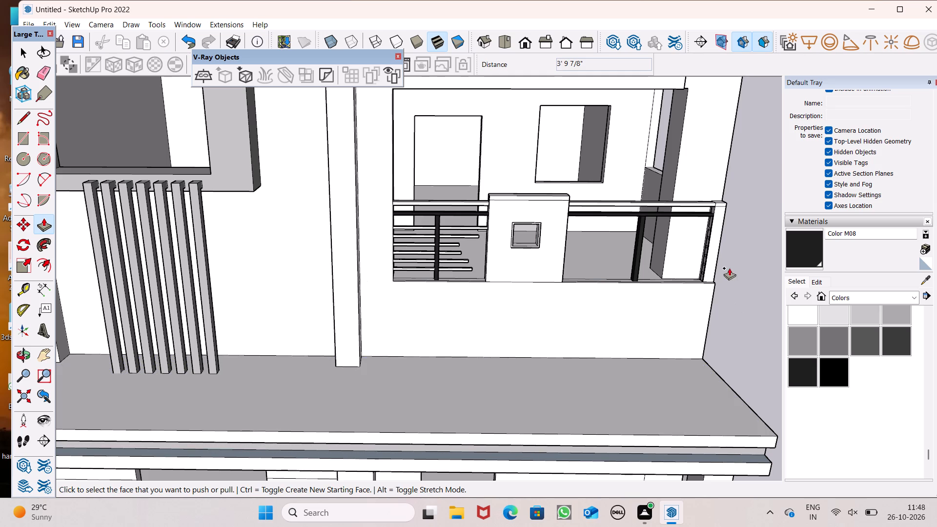
middle_click_drag(567, 276, 496, 275)
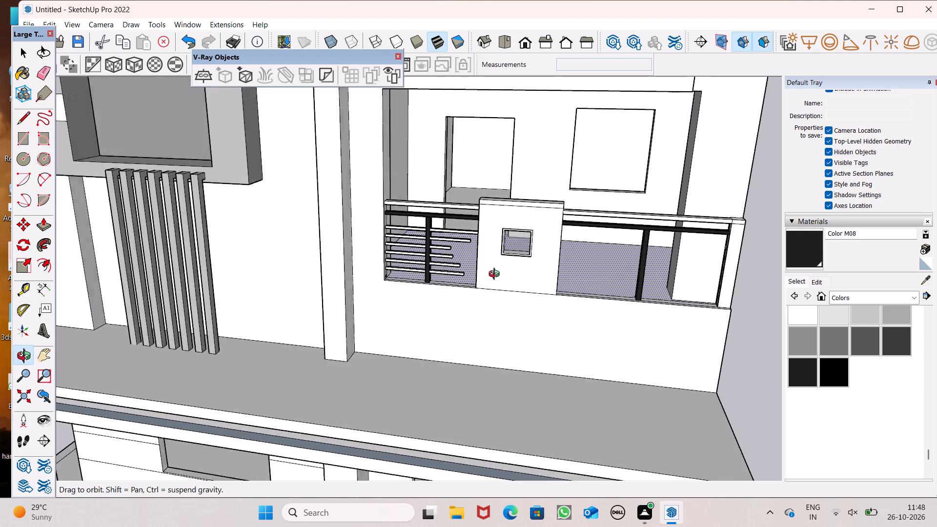
middle_click_drag(496, 275, 396, 262)
scroll(396, 262, "up", 1)
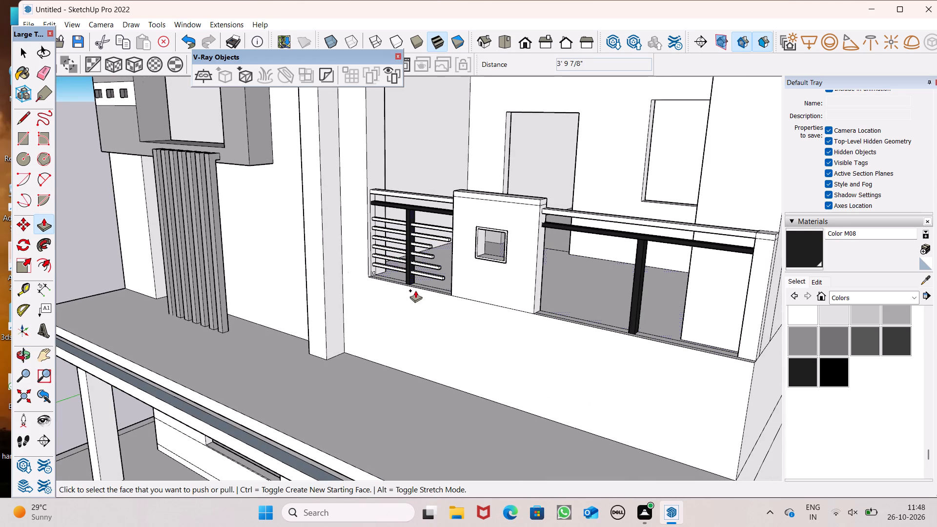
scroll(473, 281, "up", 1)
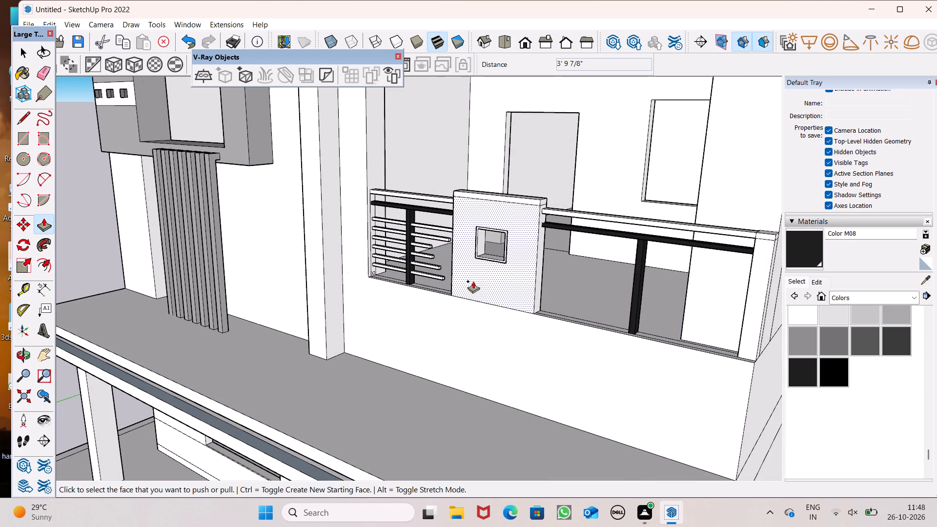
scroll(426, 240, "up", 8)
middle_click_drag(468, 250, 487, 254)
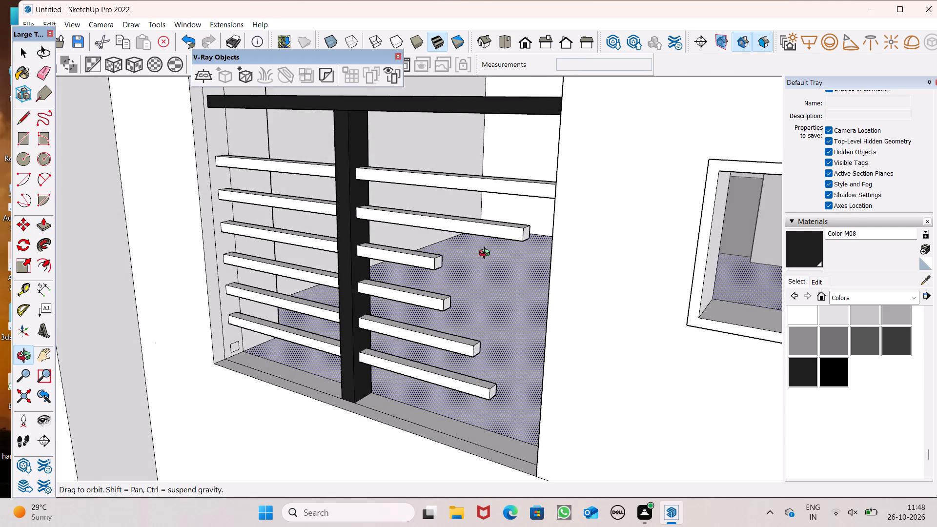
middle_click_drag(487, 254, 479, 257)
scroll(366, 217, "down", 4)
middle_click_drag(352, 284, 461, 264)
scroll(366, 242, "down", 7)
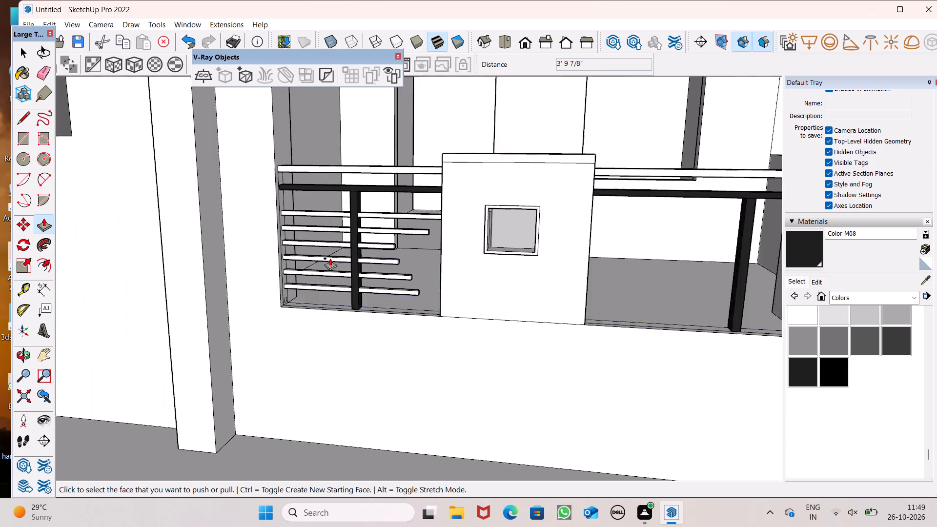
scroll(330, 258, "down", 1)
middle_click_drag(386, 288, 565, 306)
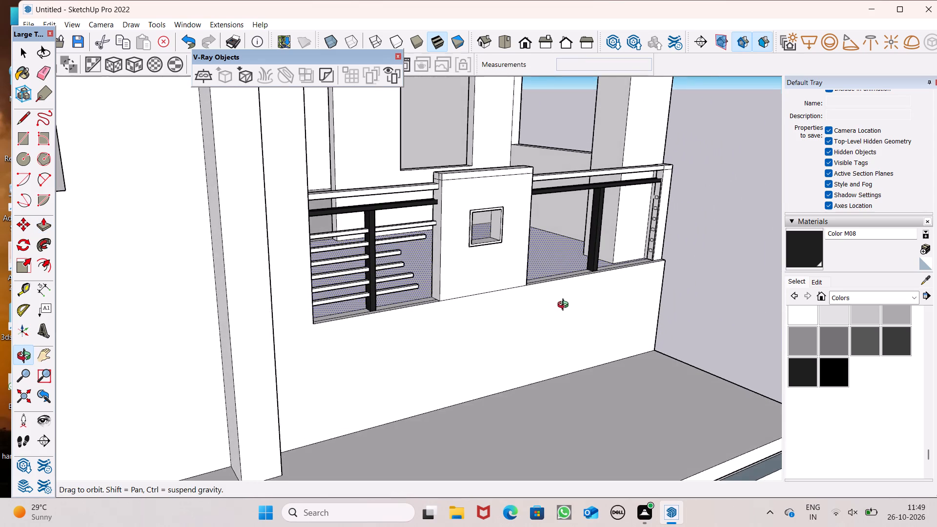
middle_click_drag(565, 306, 179, 268)
Push/Pull the free end of the left bay's second bar about 3" further towards the parapet block.
scroll(441, 258, "up", 6)
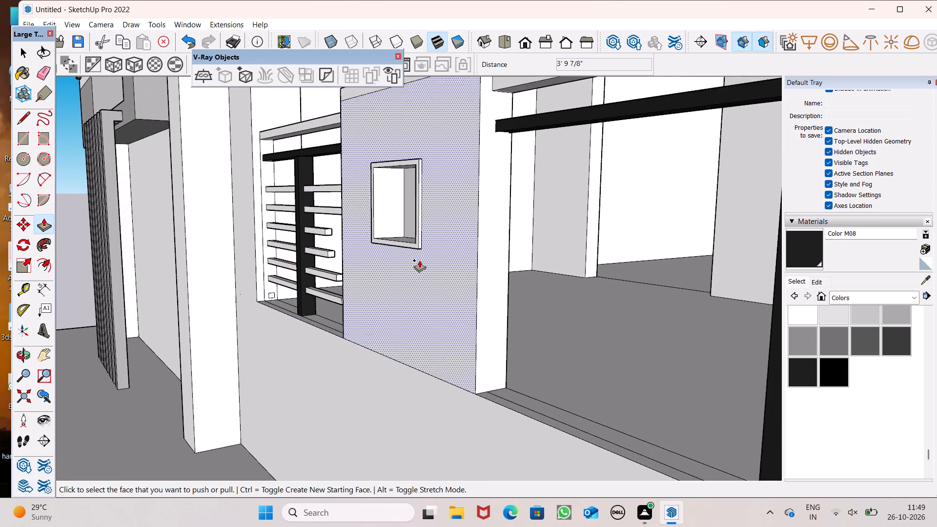
scroll(419, 260, "up", 2)
middle_click_drag(365, 254, 458, 269)
scroll(297, 251, "up", 5)
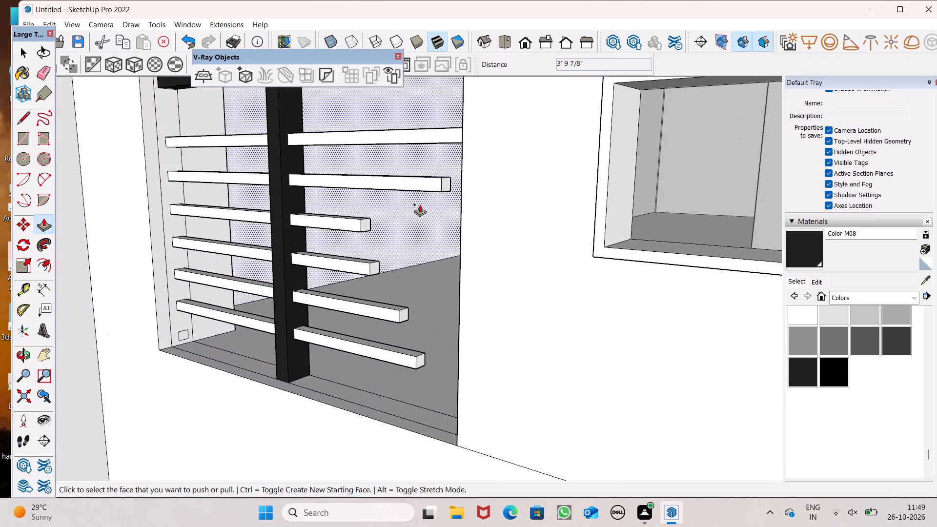
middle_click_drag(422, 208, 489, 223)
scroll(559, 199, "up", 2)
middle_click_drag(581, 244, 567, 250)
left_click_drag(309, 261, 396, 298)
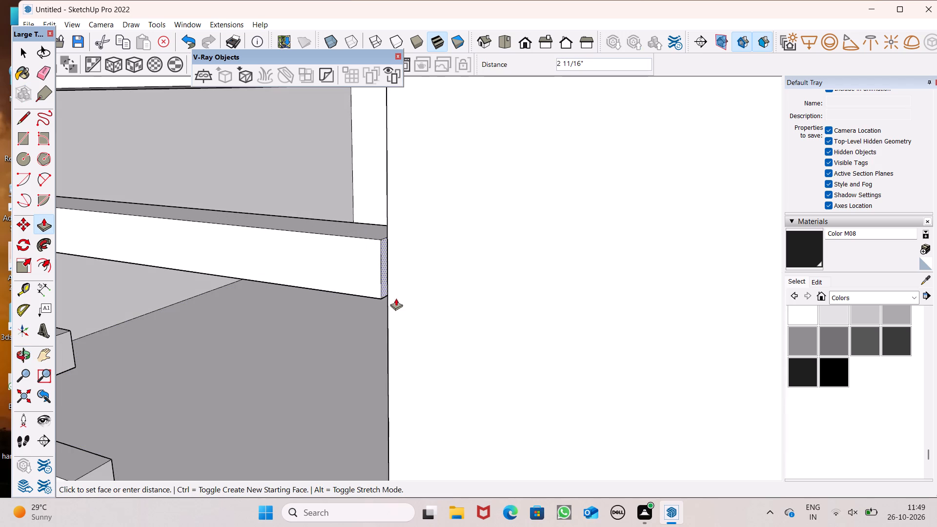
left_click_drag(396, 298, 407, 301)
Push/Pull the second bar's end face about another 1 5/8" so it meets the parapet block's side.
scroll(438, 252, "down", 4)
middle_click_drag(447, 290, 537, 348)
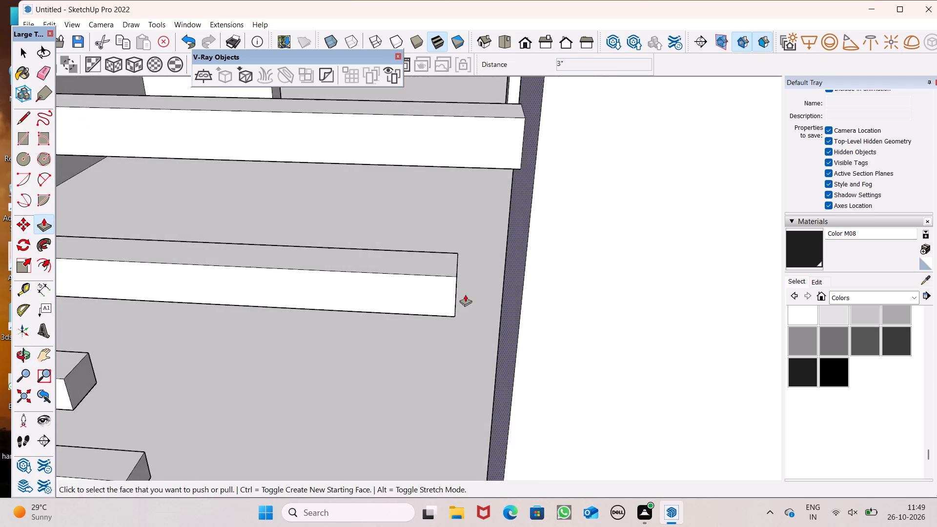
scroll(449, 266, "up", 4)
middle_click_drag(513, 329, 487, 328)
scroll(477, 331, "up", 2)
scroll(473, 329, "down", 3)
middle_click(464, 318)
scroll(464, 318, "up", 6)
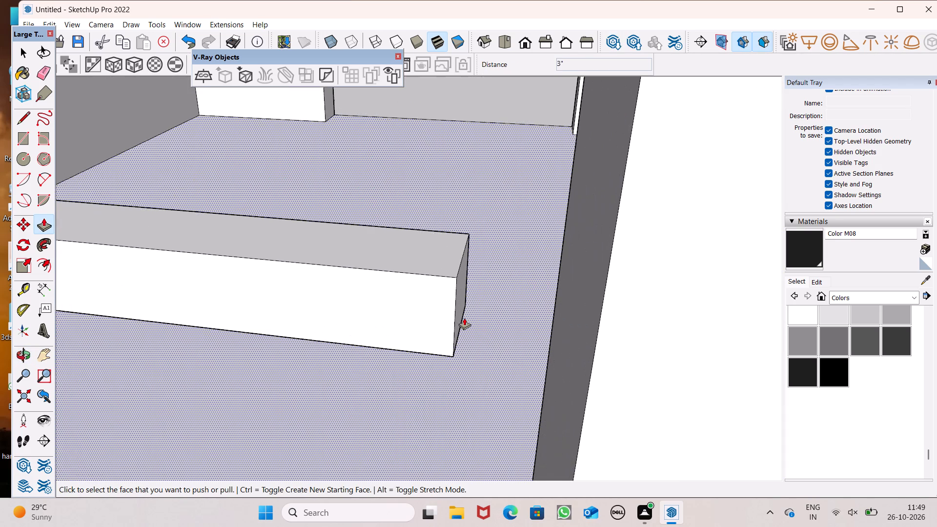
left_click_drag(454, 315, 577, 366)
scroll(462, 155, "down", 6)
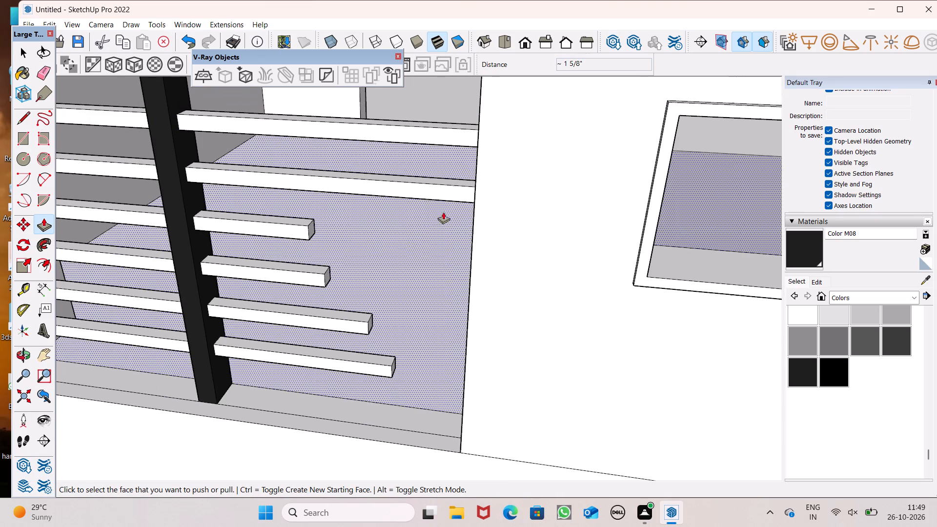
Push/Pull the free ends of the left bay's third, fourth and fifth railing bars until they meet the parapet block's side.
scroll(313, 233, "up", 3)
left_click_drag(313, 232, 468, 258)
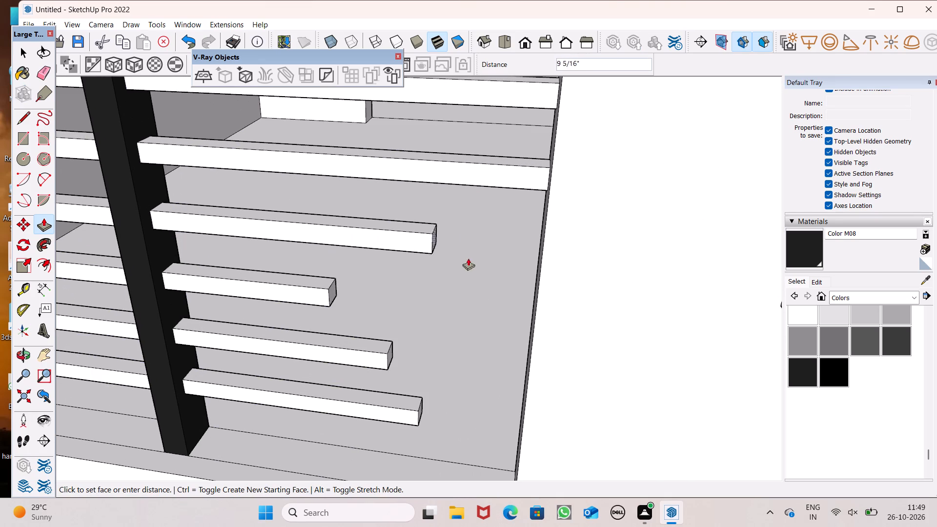
left_click_drag(468, 258, 538, 273)
left_click_drag(333, 294, 556, 341)
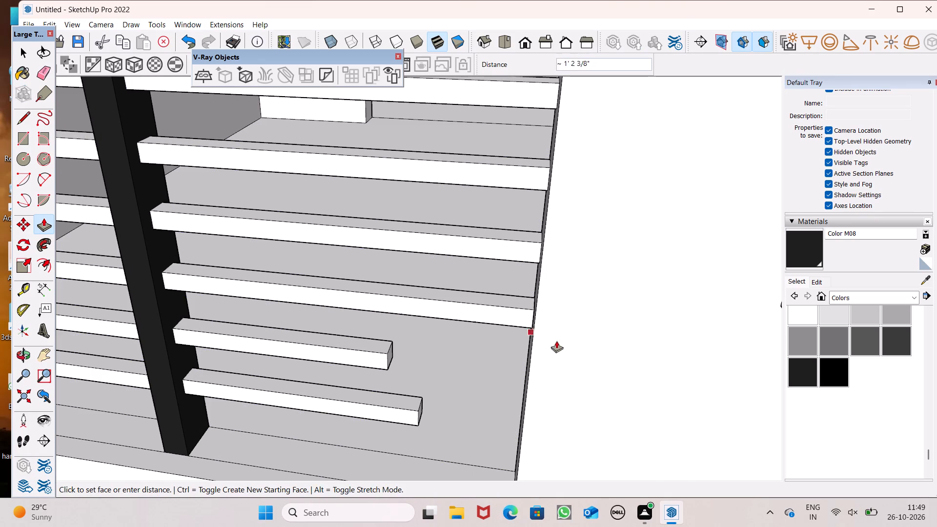
left_click_drag(556, 341, 565, 344)
left_click_drag(391, 356, 558, 396)
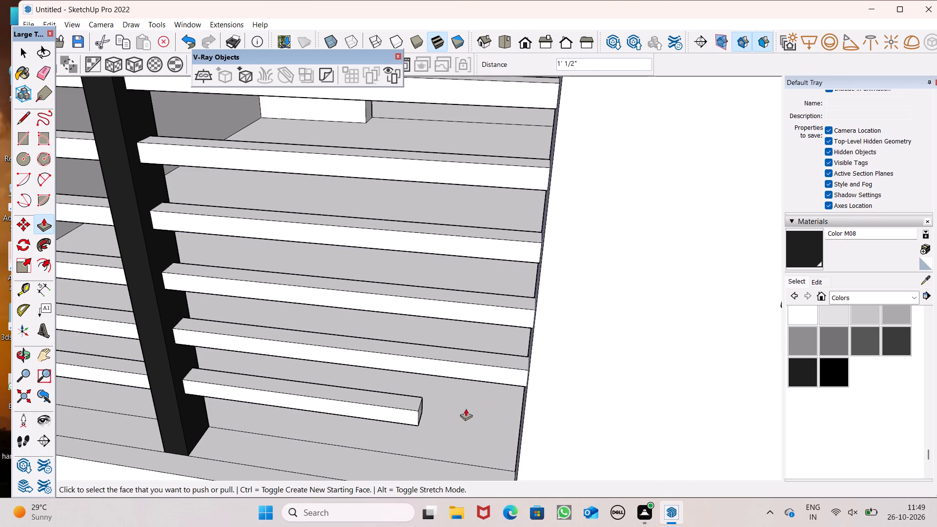
Push/Pull the free end of the left bay's sixth, lowest bar about 7 3/4" to meet the parapet block's side.
scroll(367, 303, "down", 2)
middle_click_drag(450, 351, 347, 319)
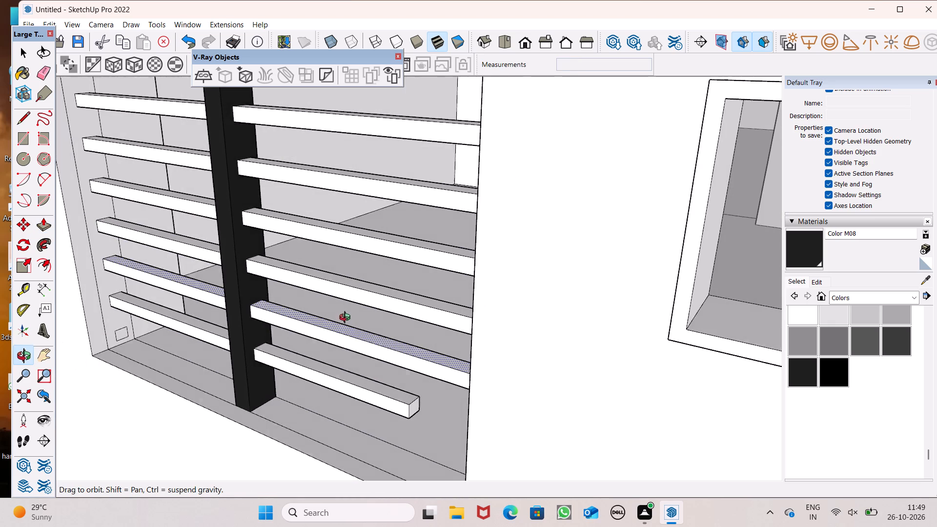
middle_click_drag(347, 319, 350, 276)
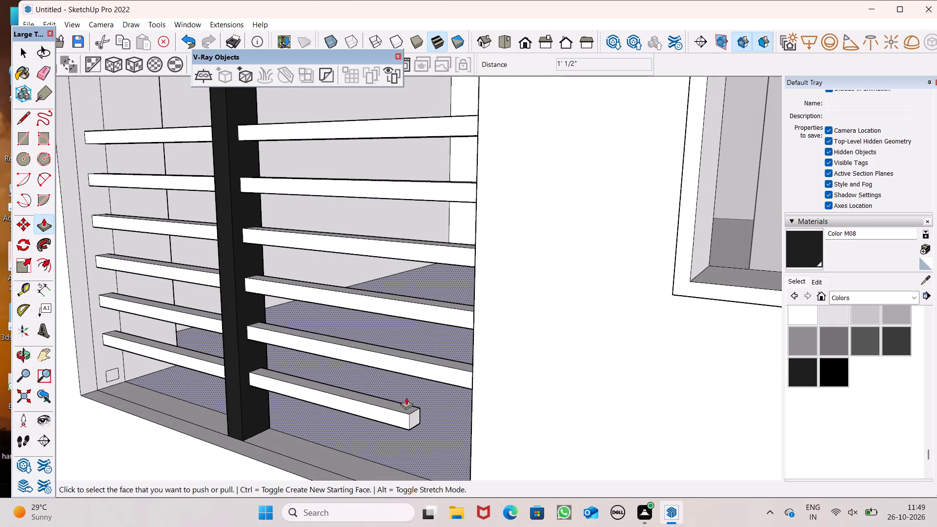
left_click_drag(416, 419, 471, 447)
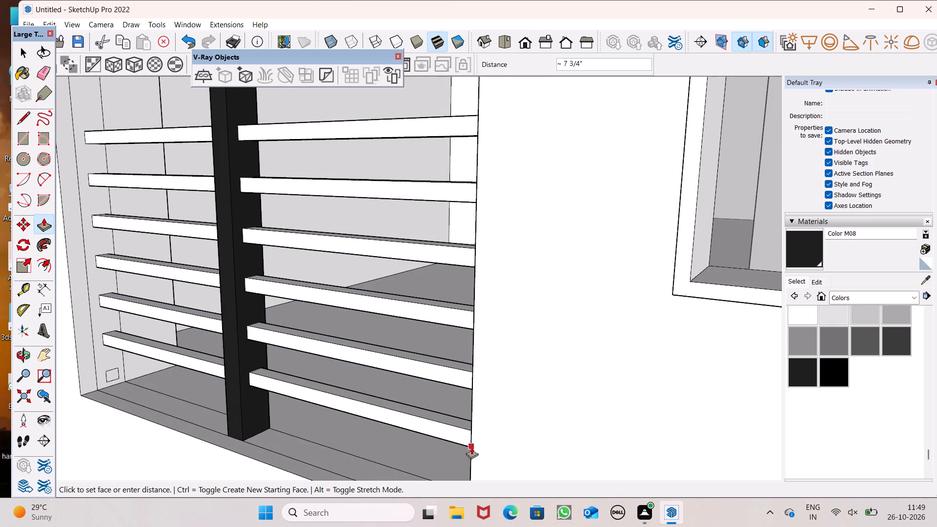
left_click_drag(471, 447, 475, 451)
Push/Pull the top square on the right bay's end post about 6' 3 5/16" past the black middle post.
scroll(351, 309, "down", 13)
middle_click_drag(373, 279, 557, 265)
scroll(557, 265, "up", 1)
scroll(382, 273, "down", 3)
middle_click_drag(405, 307, 490, 342)
scroll(652, 271, "up", 8)
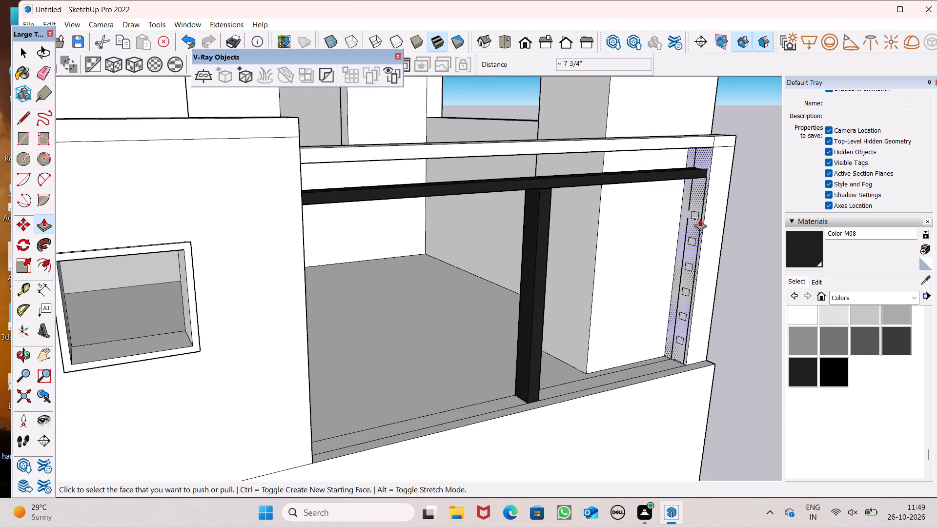
left_click_drag(693, 216, 445, 279)
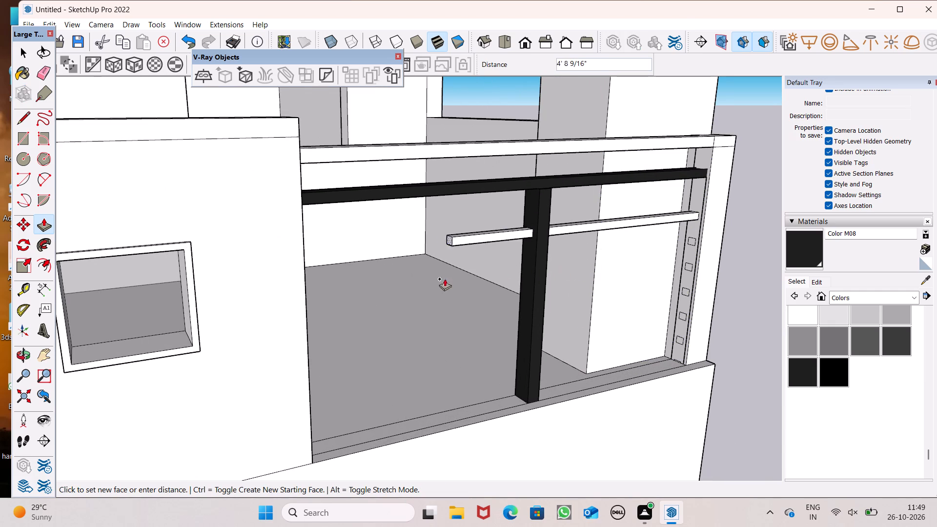
left_click_drag(445, 279, 343, 311)
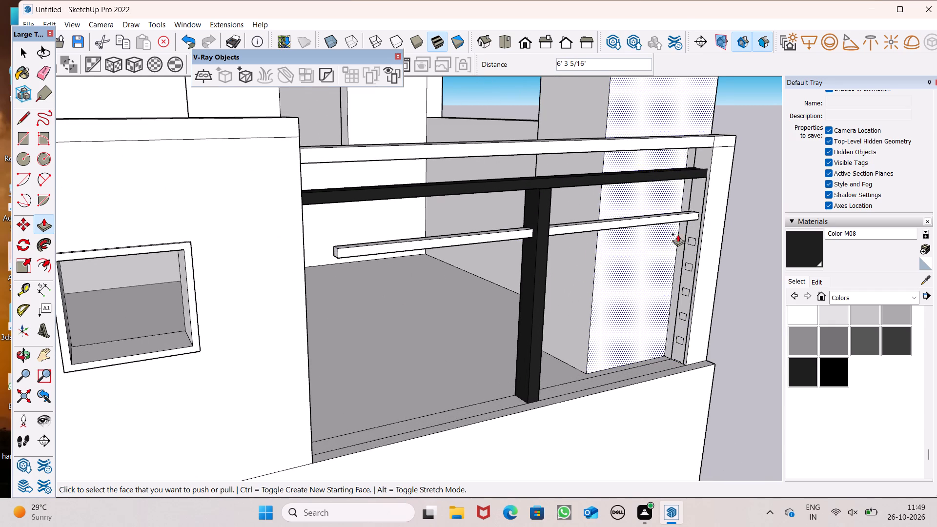
Push/Pull the second and third squares on the right end post past the black post, the third about 6' 3 5/16".
left_click_drag(690, 240, 497, 305)
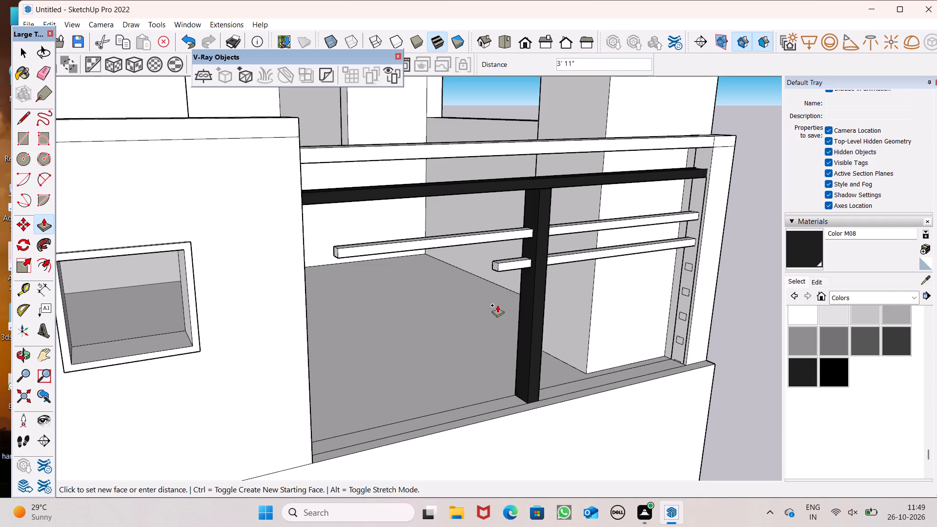
left_click_drag(497, 305, 339, 341)
left_click_drag(688, 267, 685, 271)
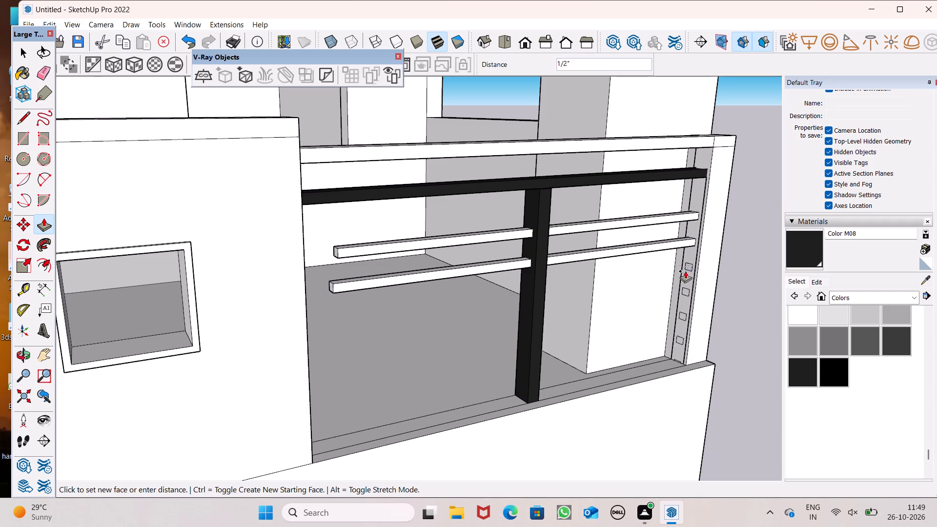
left_click_drag(685, 271, 350, 392)
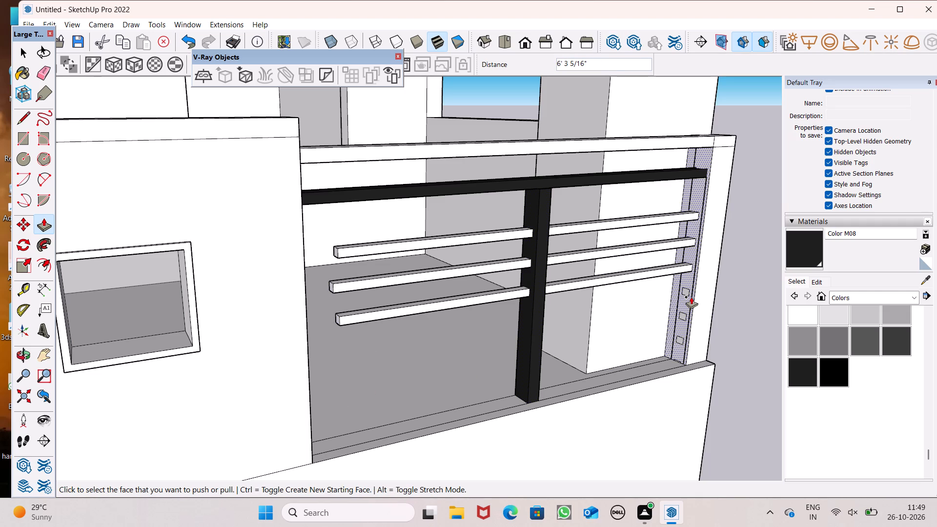
Push/Pull the fourth and fifth squares on the right end post about 6' 3 15/16" and 6' 3 3/8" past the black post.
left_click_drag(684, 293, 471, 353)
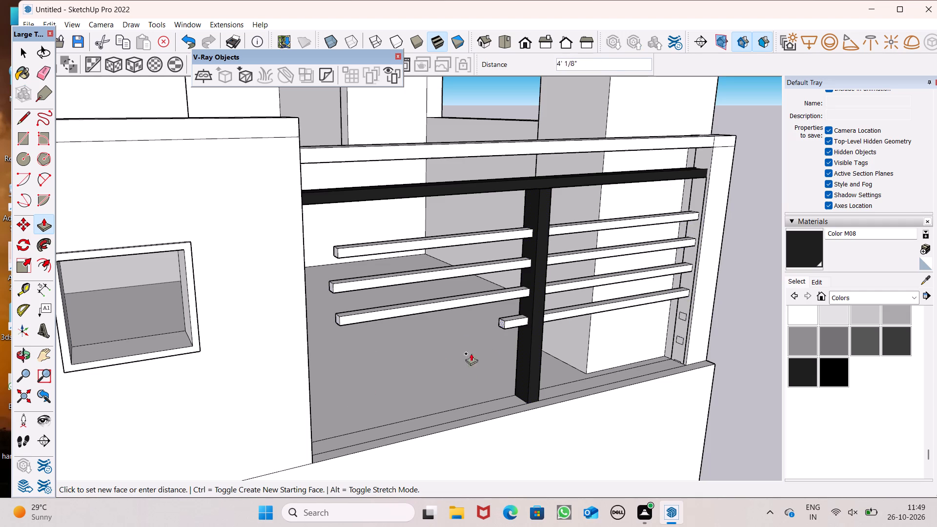
left_click_drag(471, 353, 337, 373)
scroll(400, 300, "down", 1)
middle_click_drag(432, 330, 409, 336)
scroll(456, 258, "down", 1)
scroll(613, 386, "up", 2)
scroll(637, 277, "up", 3)
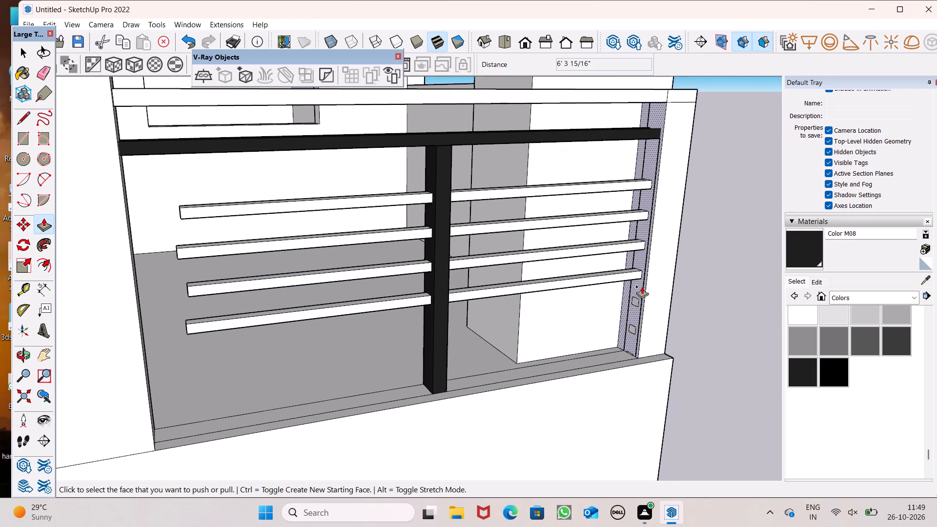
left_click_drag(633, 303, 137, 394)
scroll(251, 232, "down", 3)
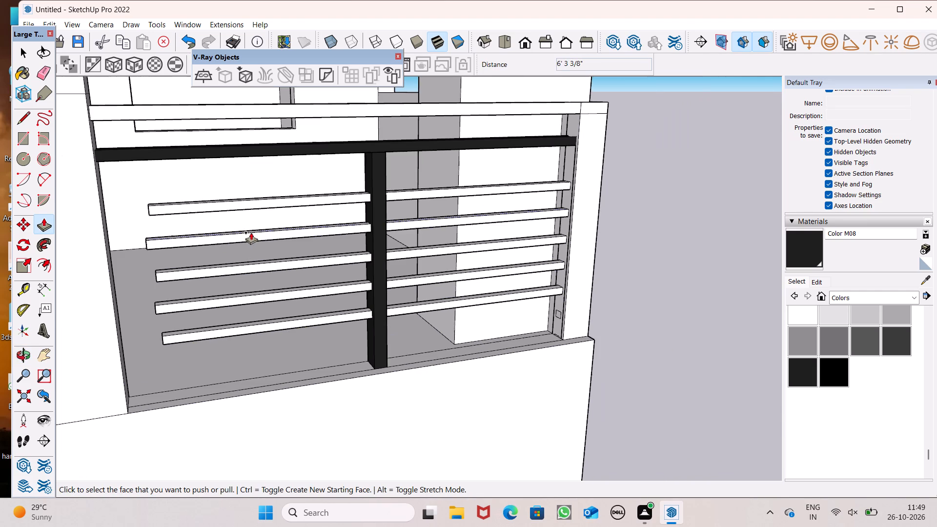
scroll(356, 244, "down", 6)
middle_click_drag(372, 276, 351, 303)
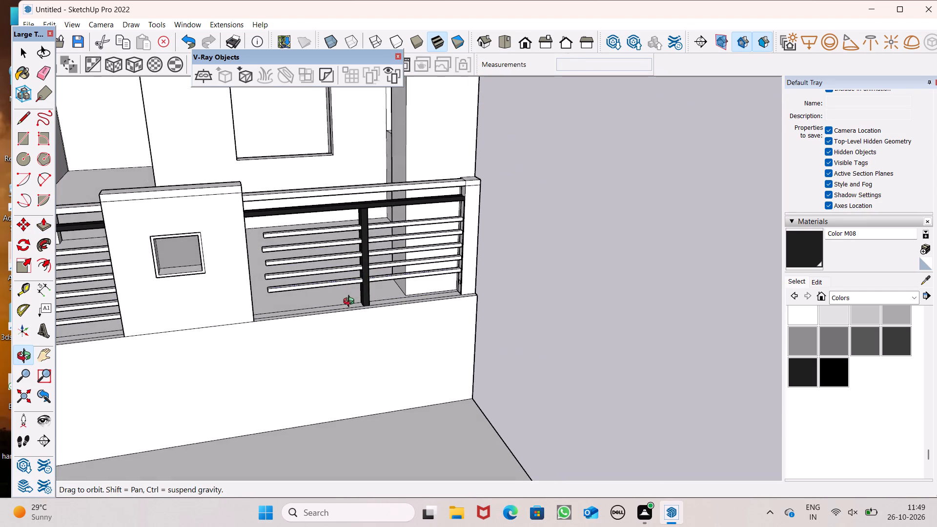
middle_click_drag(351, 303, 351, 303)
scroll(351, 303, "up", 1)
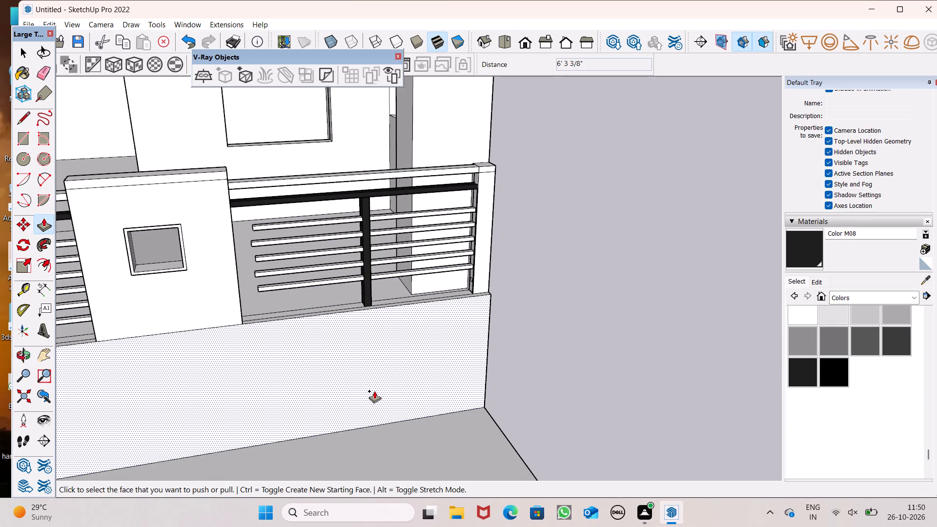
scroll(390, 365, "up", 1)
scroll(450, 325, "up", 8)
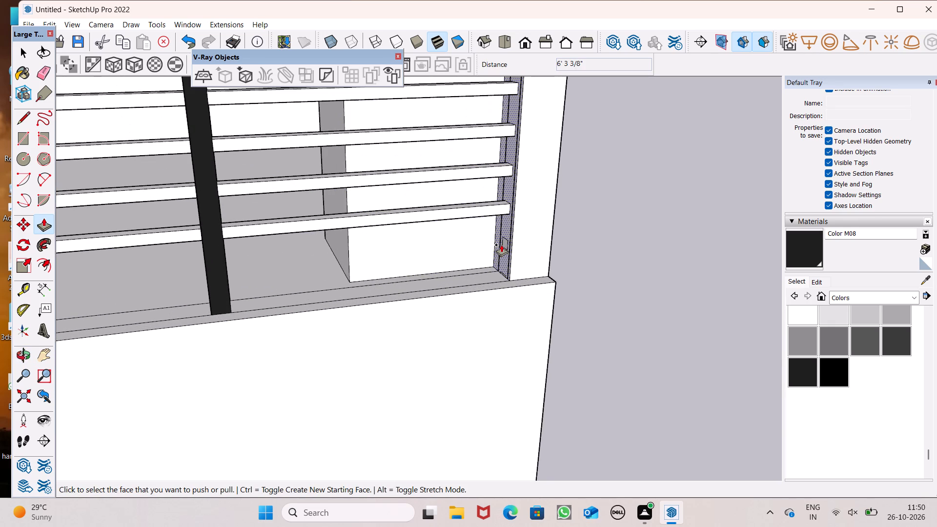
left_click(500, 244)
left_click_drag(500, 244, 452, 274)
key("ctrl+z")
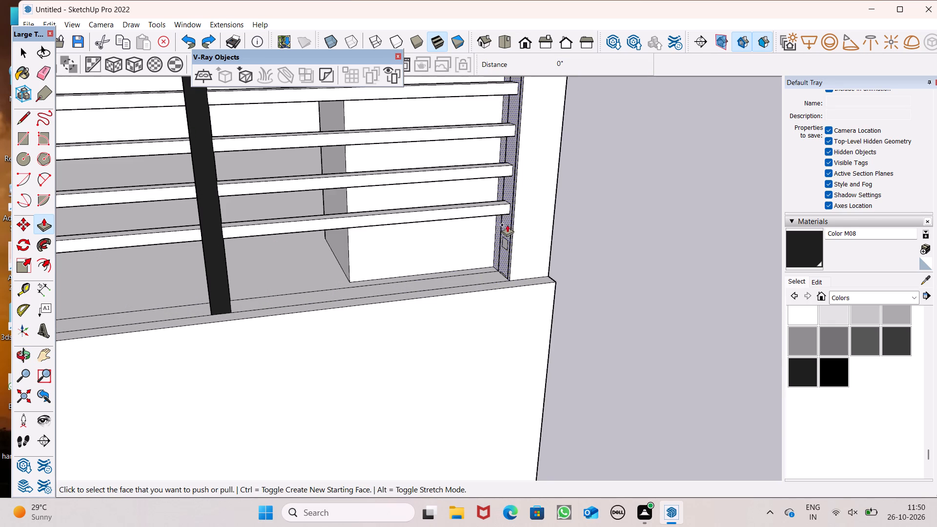
Push/Pull the sixth, lowest square on the right end post about 3' 5 9/16", just past the black post.
middle_click_drag(501, 260, 502, 261)
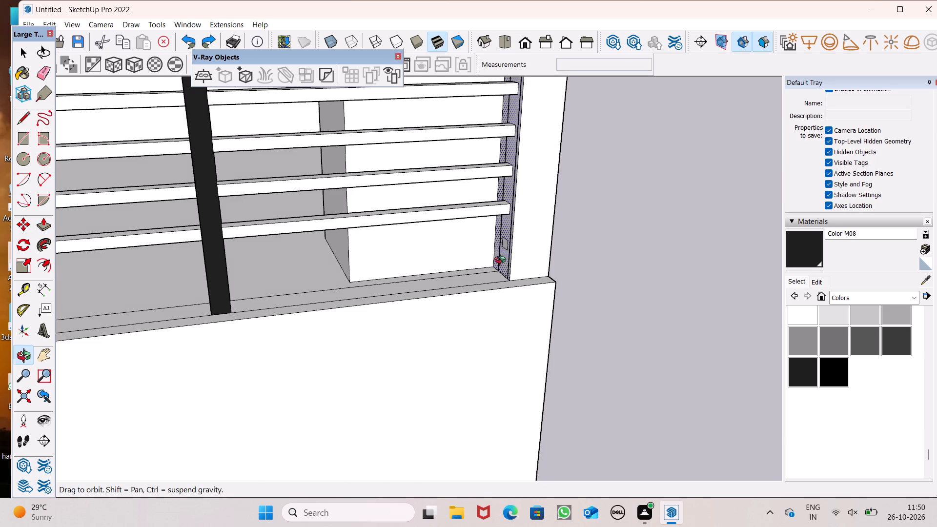
middle_click_drag(502, 261, 555, 257)
scroll(503, 263, "up", 5)
left_click_drag(494, 226, 0, 365)
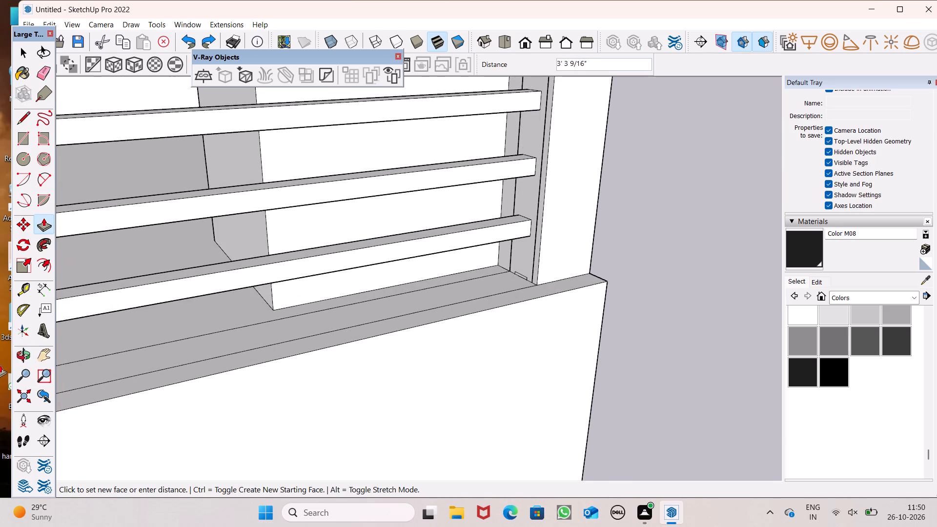
left_click_drag(0, 365, 4, 369)
Push/Pull the free end of the right bay's lowest bar about 2' 1/2" further towards the parapet block.
scroll(377, 255, "down", 7)
scroll(536, 238, "down", 5)
middle_click_drag(521, 276, 521, 277)
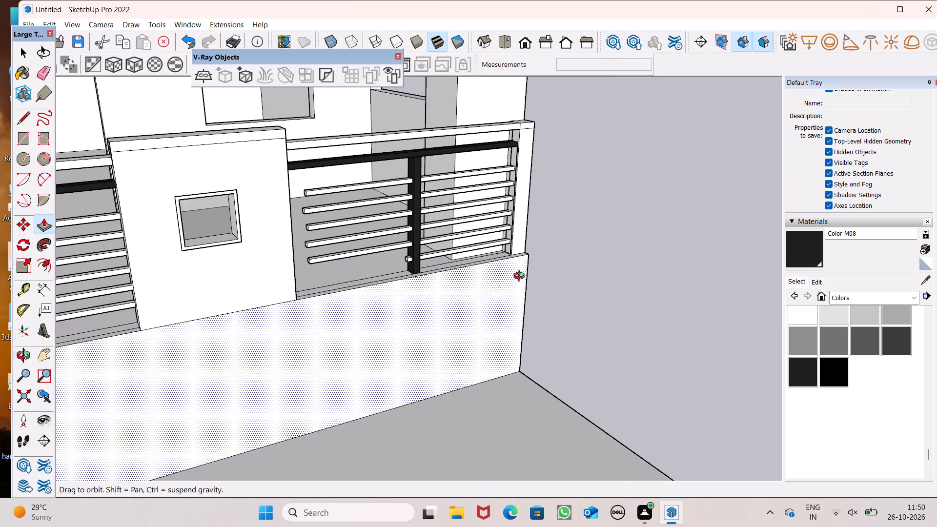
middle_click_drag(521, 277, 448, 295)
scroll(368, 261, "up", 8)
scroll(441, 264, "up", 4)
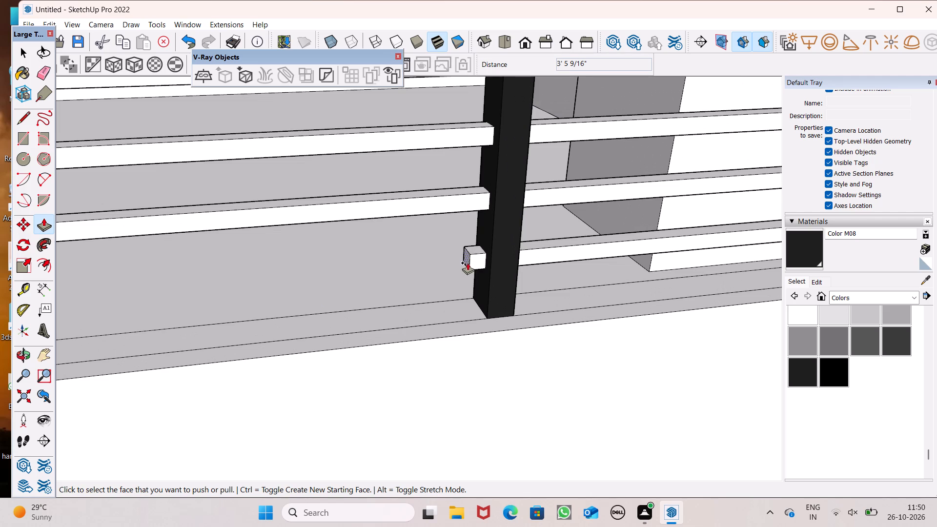
left_click_drag(467, 263, 168, 345)
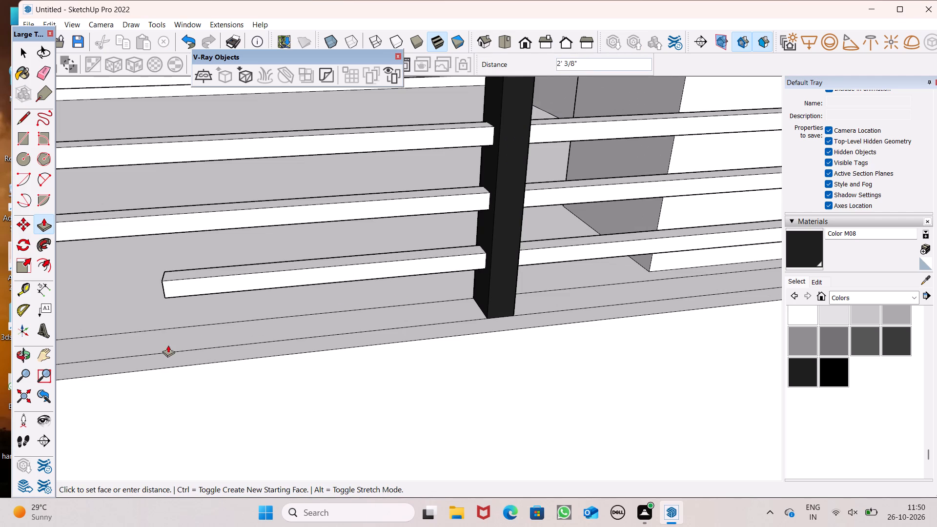
left_click_drag(168, 345, 168, 346)
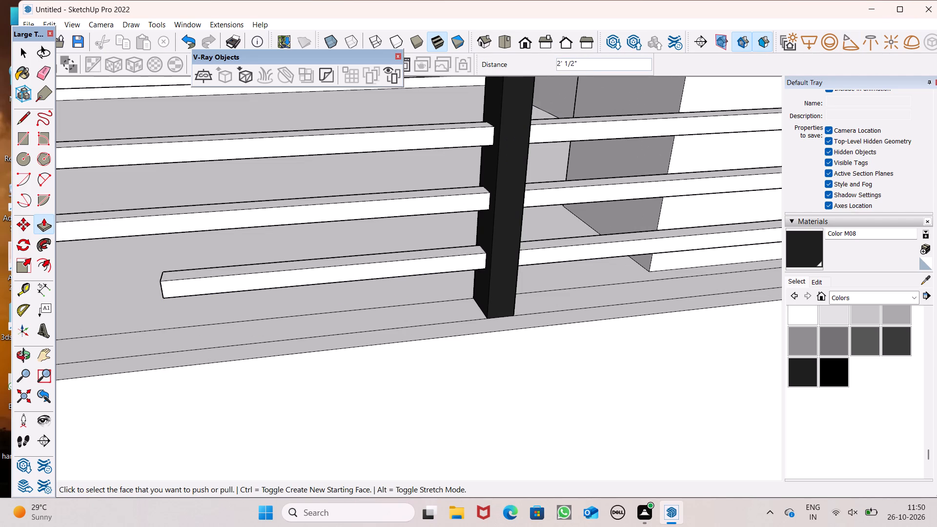
Push/Pull the free end of the right bay's top bar about 6 1/4" so it meets the parapet block's side.
scroll(802, 252, "down", 4)
scroll(528, 310, "down", 9)
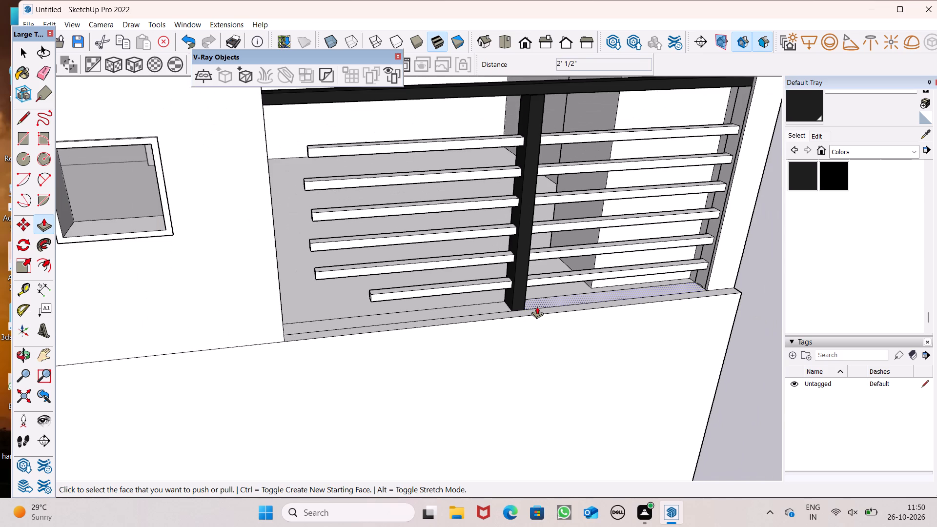
scroll(513, 309, "down", 4)
scroll(453, 266, "up", 7)
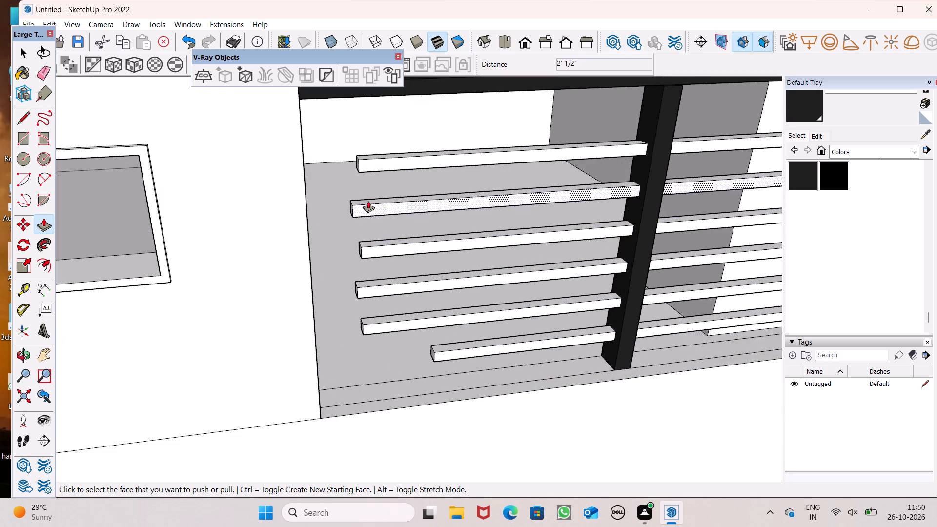
scroll(368, 192, "up", 5)
scroll(349, 175, "down", 4)
middle_click_drag(350, 180, 351, 221)
scroll(320, 219, "up", 3)
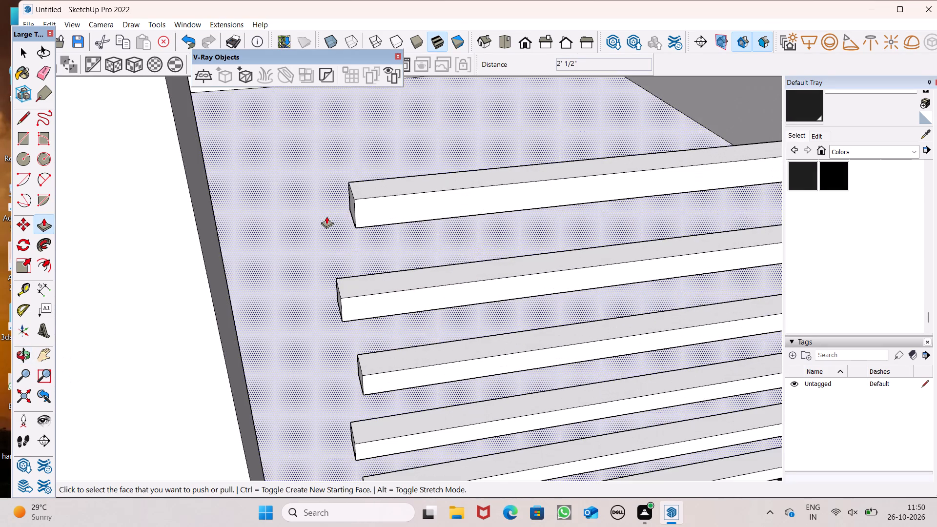
left_click_drag(363, 203, 187, 242)
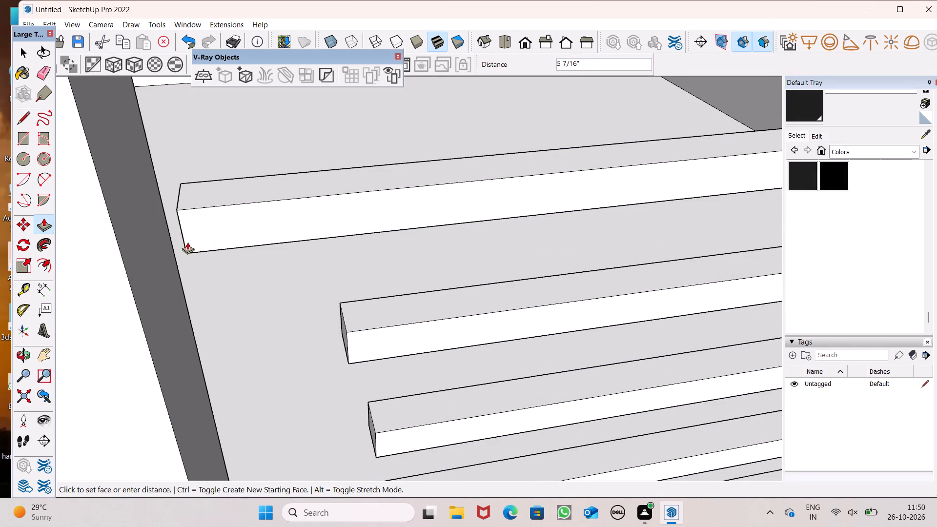
left_click_drag(187, 242, 150, 237)
Push/Pull the free ends of the right bay's second and third bars about 5 3/4" and 6 1/4" to meet the parapet block.
scroll(259, 187, "down", 3)
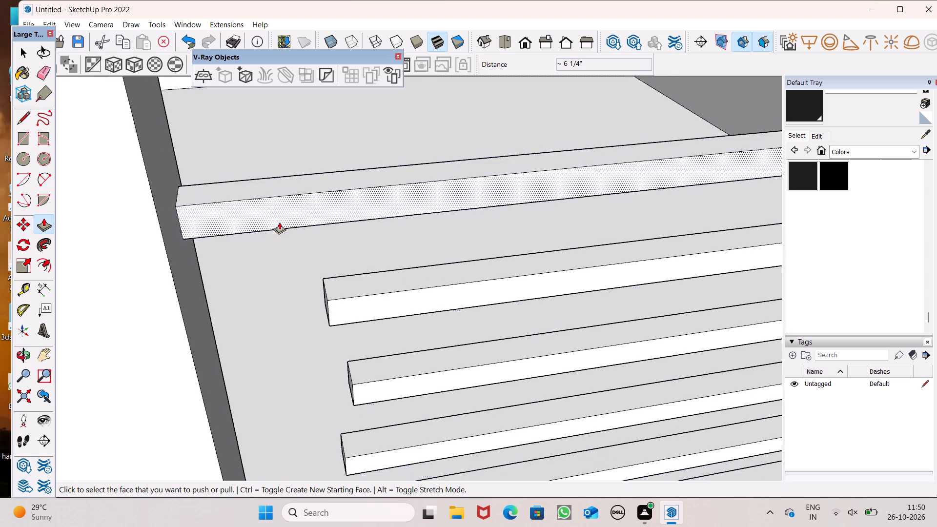
middle_click_drag(290, 256, 309, 209)
scroll(355, 238, "up", 2)
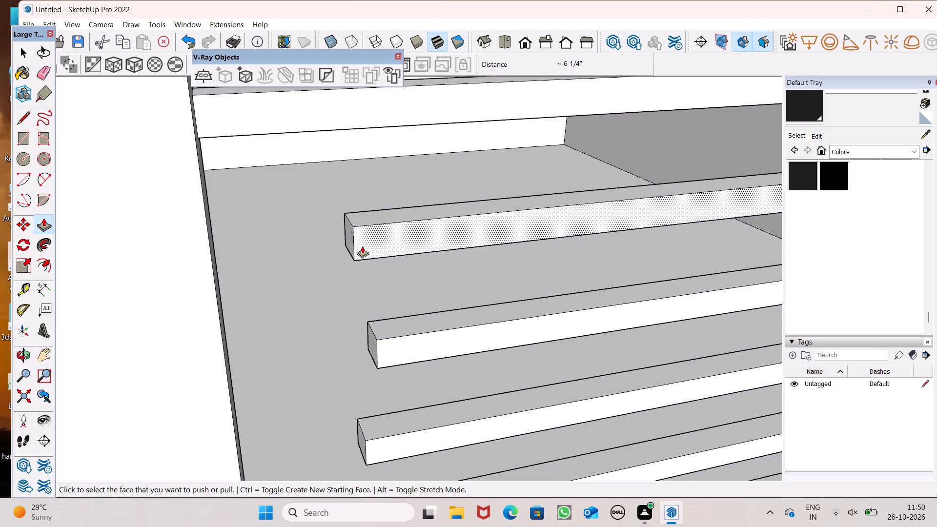
left_click_drag(347, 238, 189, 282)
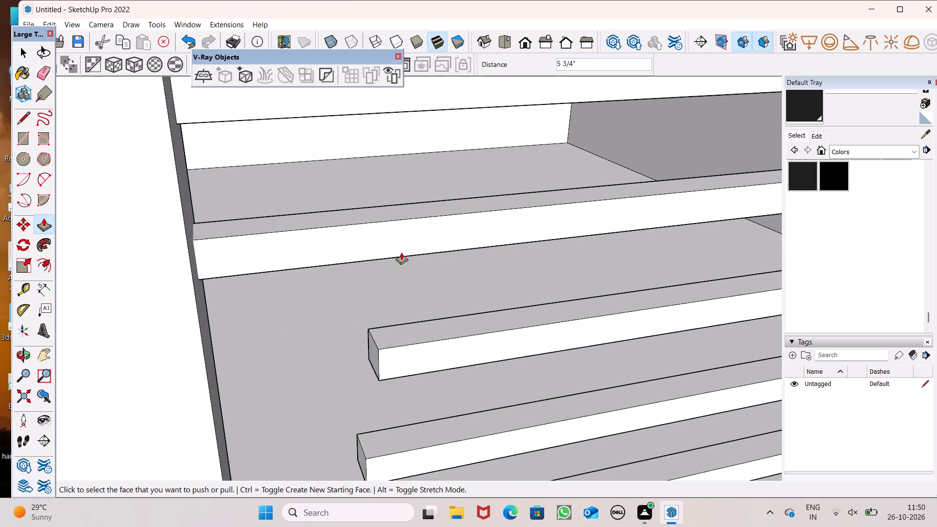
scroll(428, 269, "down", 2)
scroll(409, 314, "up", 2)
left_click_drag(392, 326, 297, 347)
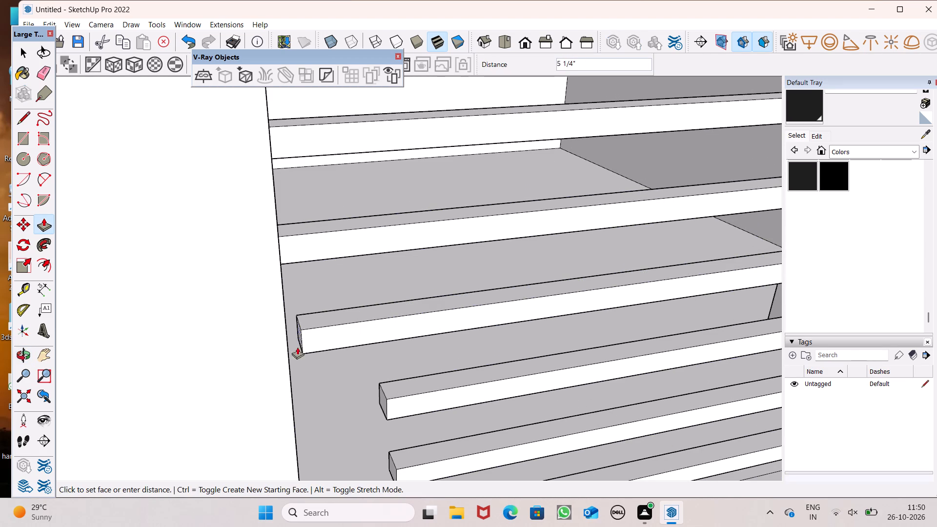
left_click_drag(297, 347, 281, 350)
Push/Pull the free ends of the right bay's fourth and fifth bars about 5 1/2" and 5 11/16" to meet the parapet block.
scroll(342, 311, "down", 4)
middle_click_drag(375, 365, 398, 335)
scroll(358, 398, "up", 4)
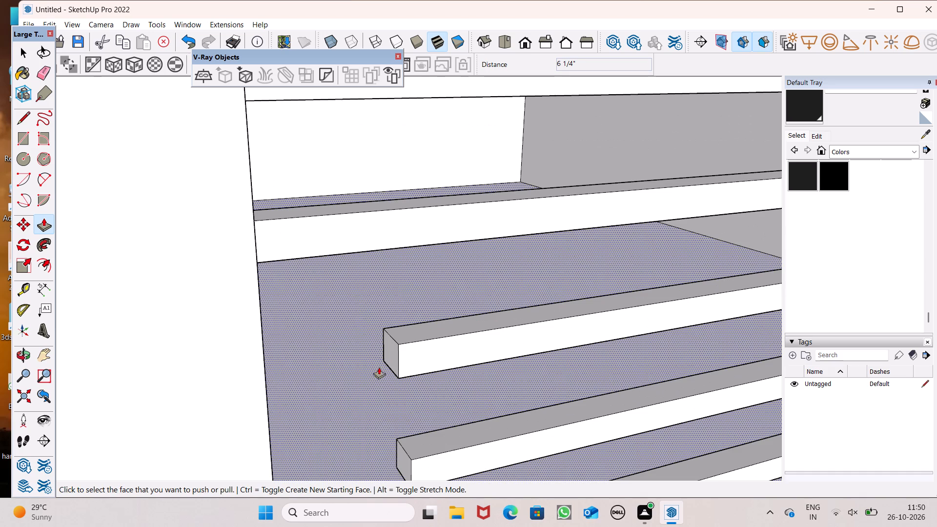
left_click_drag(391, 357, 251, 375)
scroll(335, 297, "down", 6)
scroll(341, 360, "up", 3)
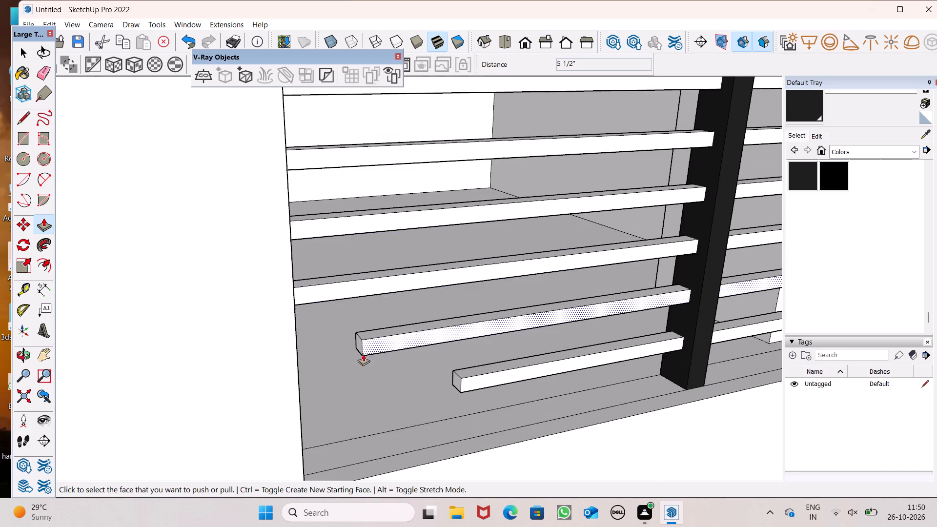
scroll(363, 354, "up", 2)
left_click_drag(354, 346, 335, 358)
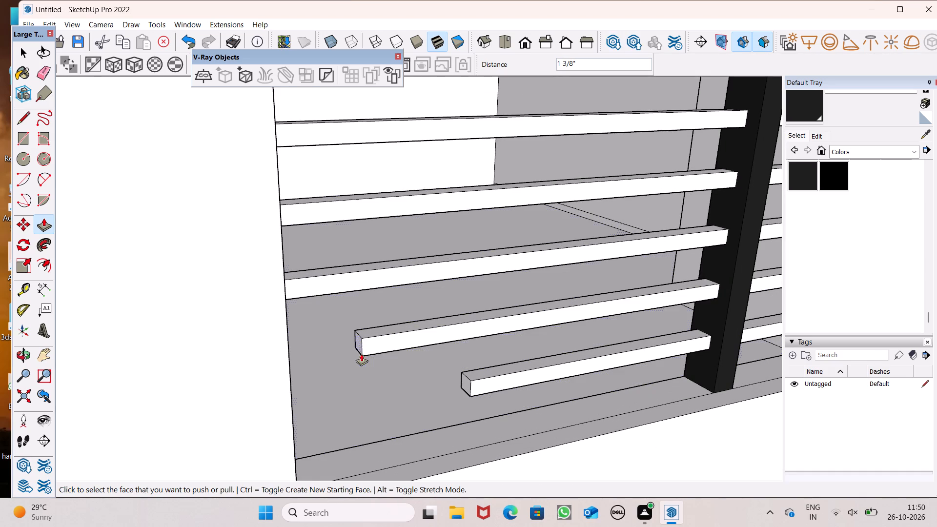
key("ctrl+z")
left_click_drag(356, 345, 354, 346)
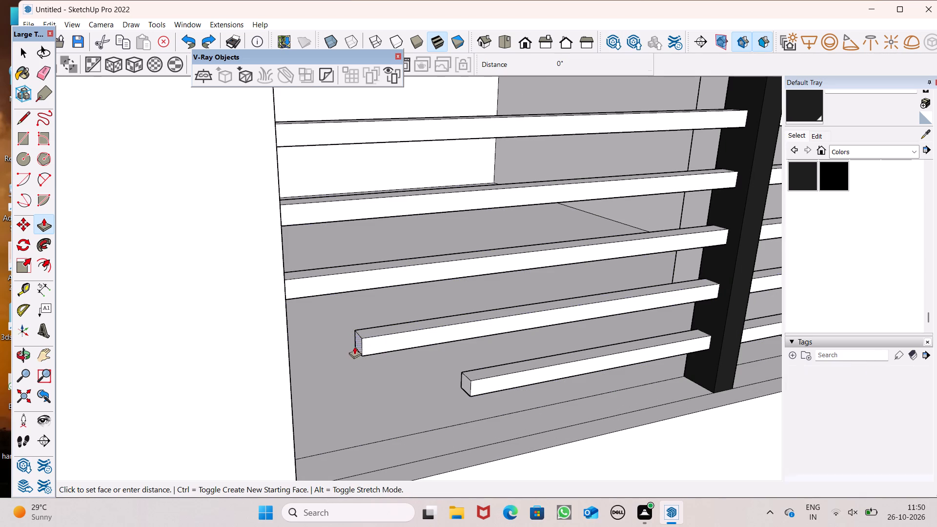
left_click_drag(354, 346, 285, 369)
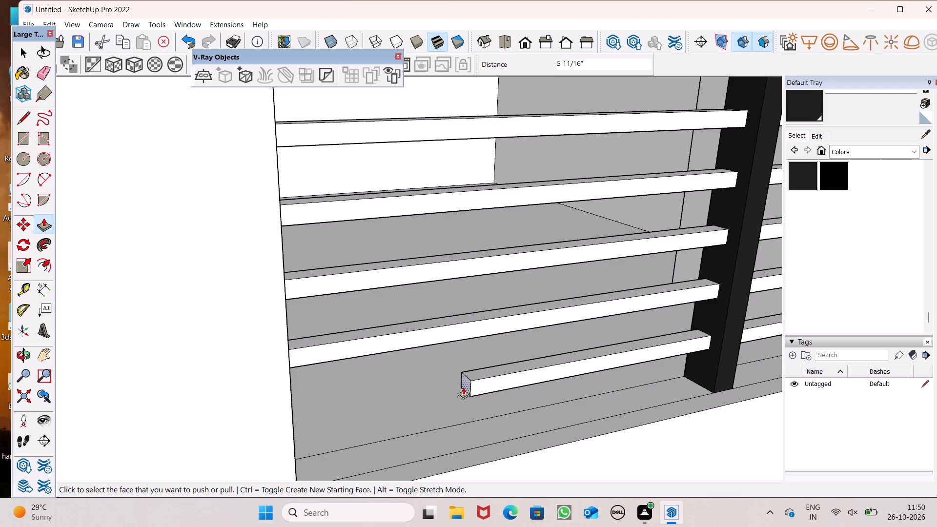
Push/Pull the free end of the right bay's lowest bar about 1' 4 3/4" to meet the parapet block.
left_click_drag(464, 382, 263, 415)
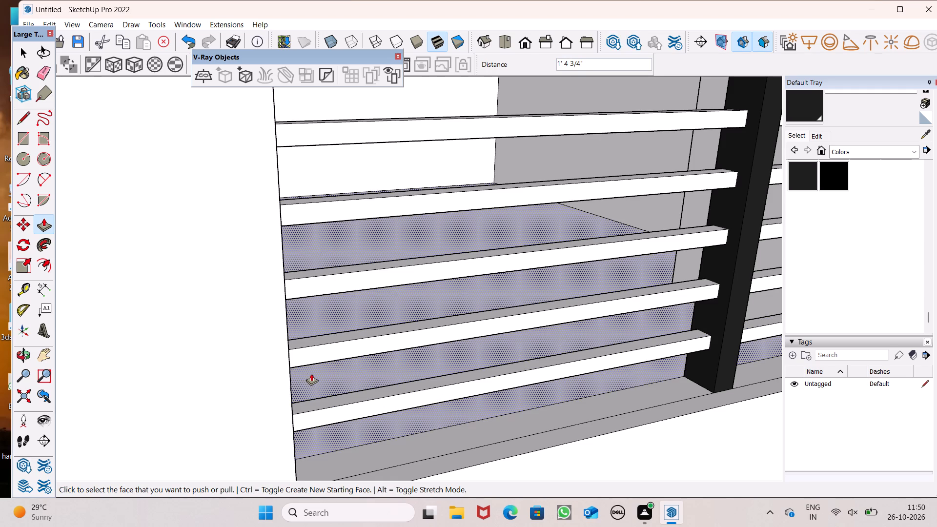
Examine the upper-floor railing bays on both sides of the parapet block from the front and from further away.
scroll(372, 323, "down", 6)
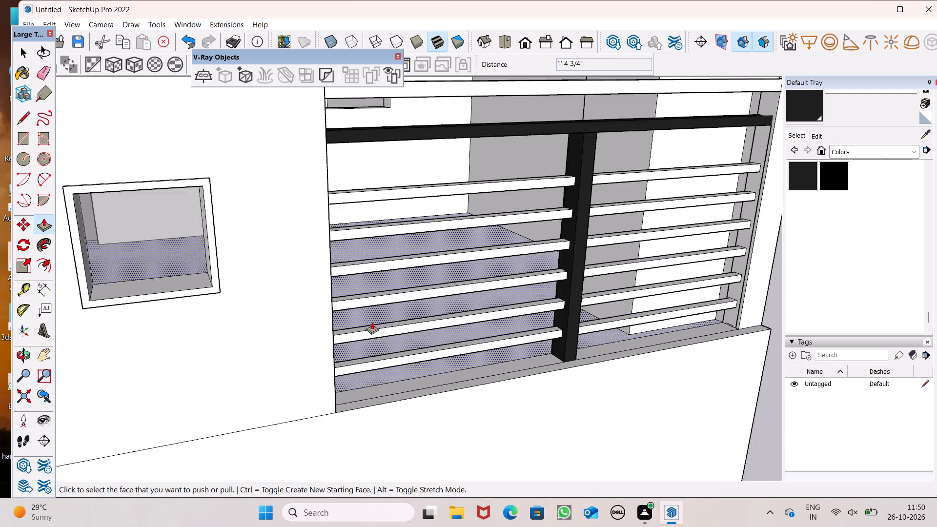
middle_click_drag(424, 344, 298, 326)
scroll(396, 340, "up", 1)
scroll(401, 268, "down", 3)
middle_click_drag(352, 322, 367, 317)
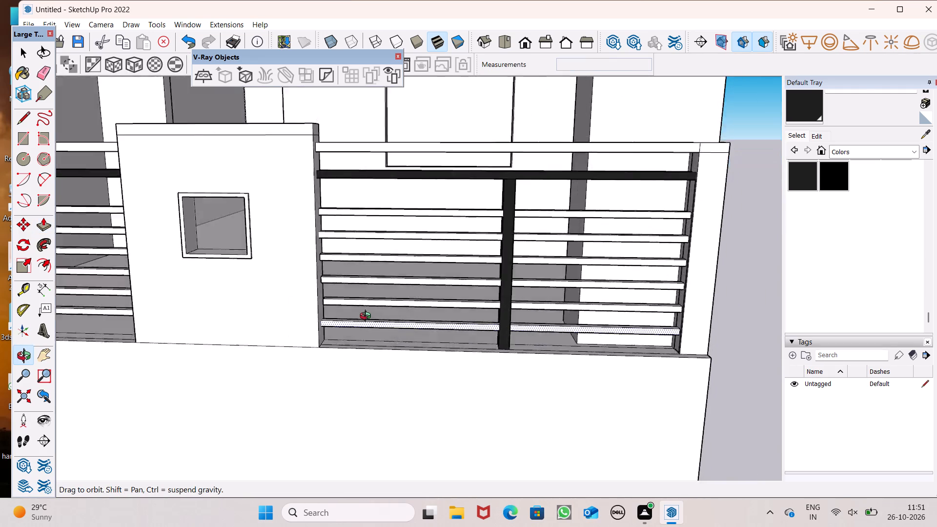
middle_click_drag(367, 317, 463, 317)
key("space")
scroll(387, 291, "down", 2)
middle_click_drag(519, 307, 410, 277)
scroll(410, 277, "up", 1)
scroll(421, 276, "down", 3)
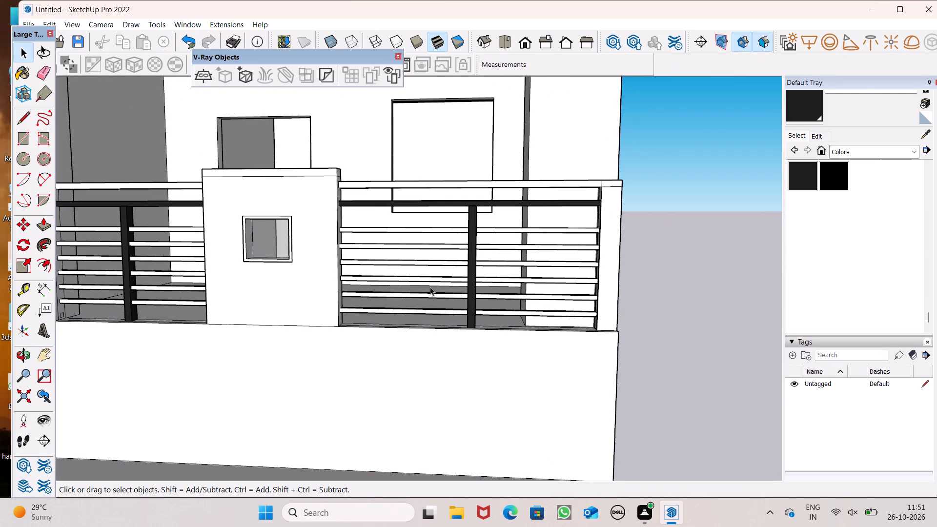
scroll(437, 287, "down", 2)
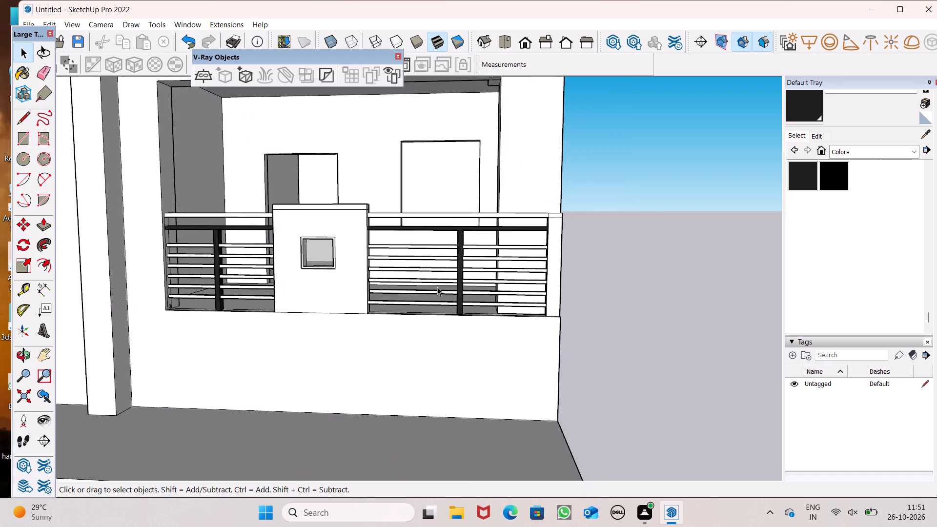
scroll(437, 287, "down", 4)
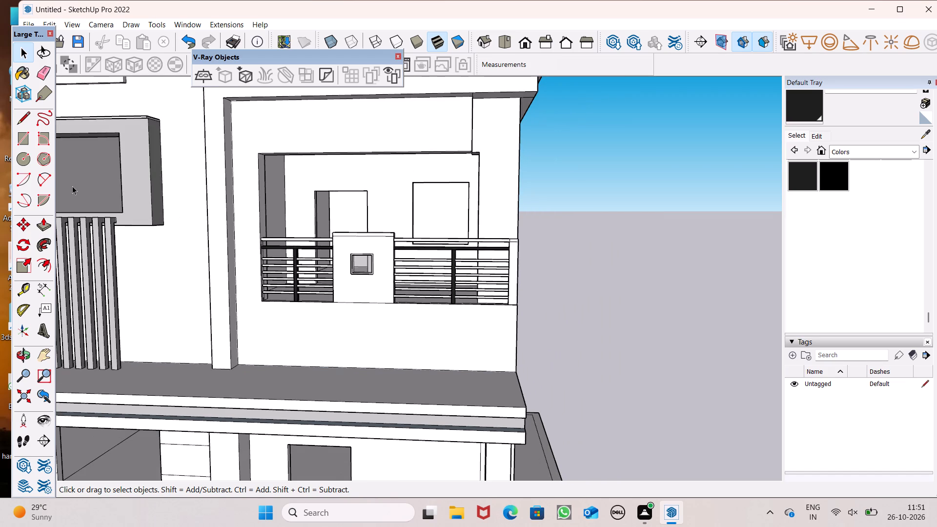
Erase the leftover square outline below the lowest bar on the left bay's outer side face.
left_click(30, 118)
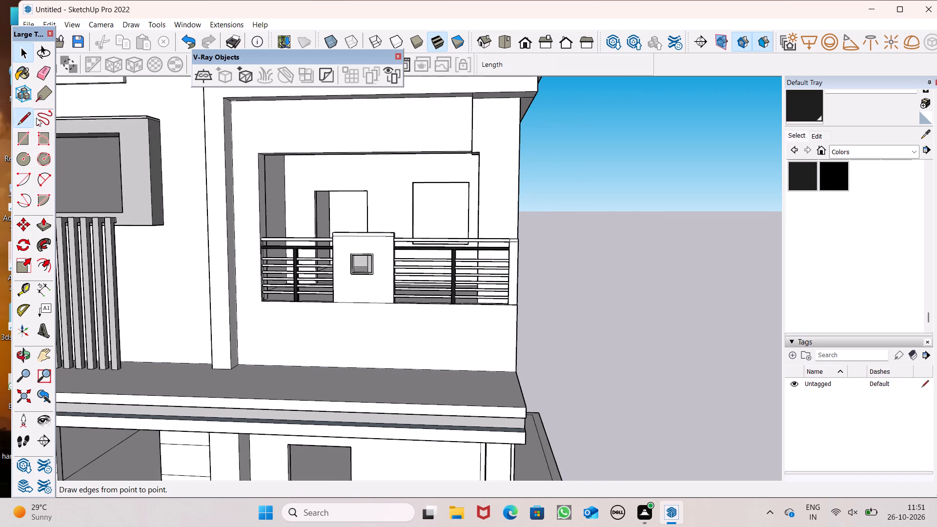
middle_click_drag(269, 310, 269, 340)
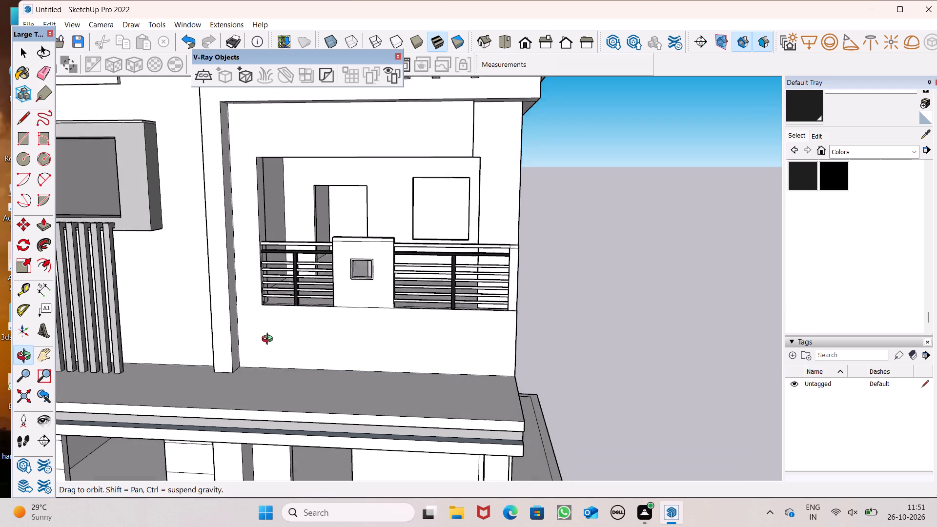
middle_click_drag(269, 340, 269, 345)
scroll(273, 346, "up", 4)
scroll(257, 298, "up", 4)
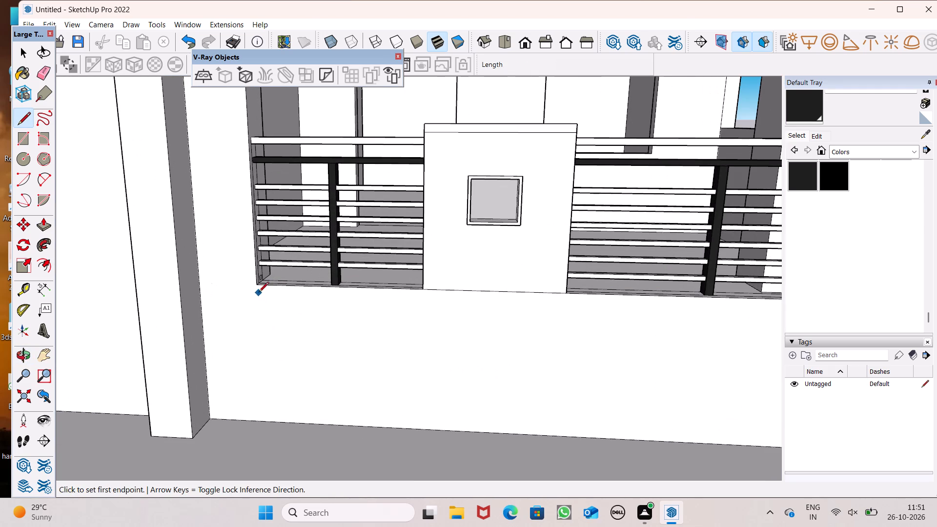
left_click(47, 68)
scroll(169, 161, "up", 4)
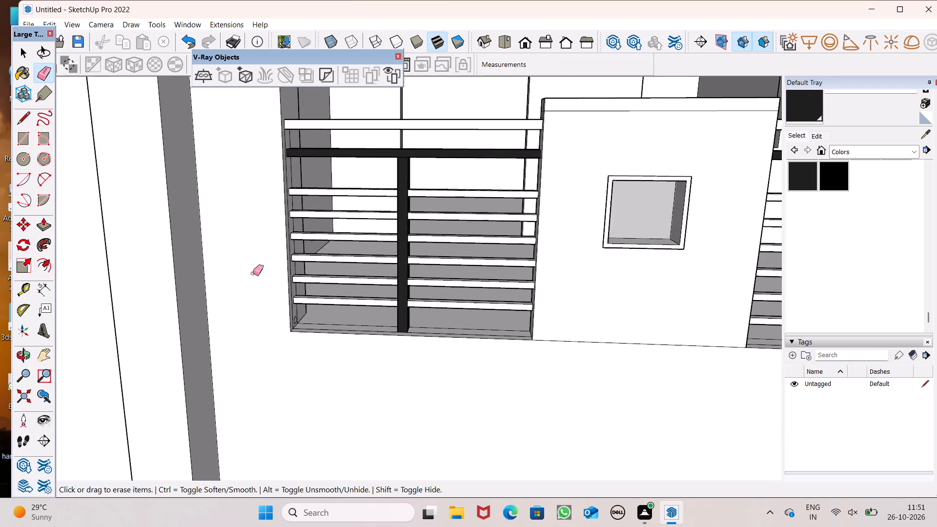
middle_click_drag(275, 290, 209, 298)
scroll(286, 326, "up", 12)
left_click_drag(303, 278, 302, 278)
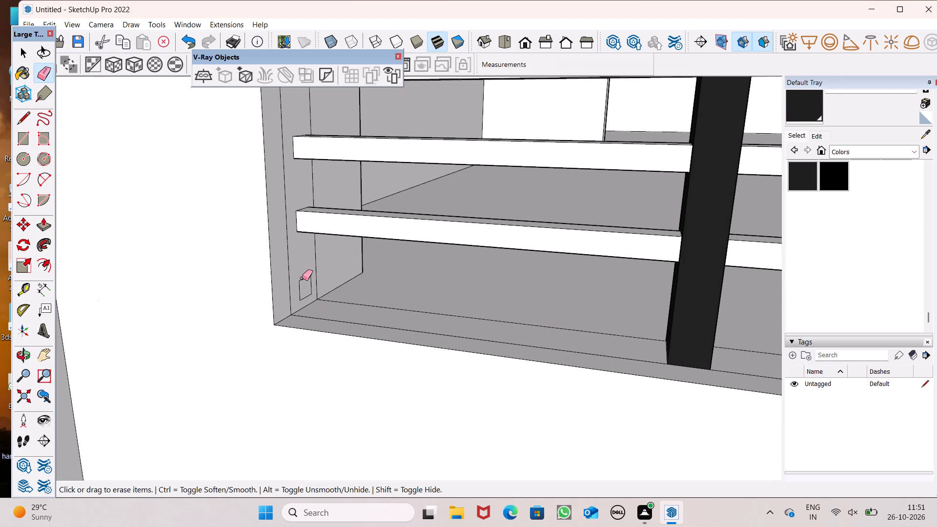
left_click_drag(302, 278, 296, 293)
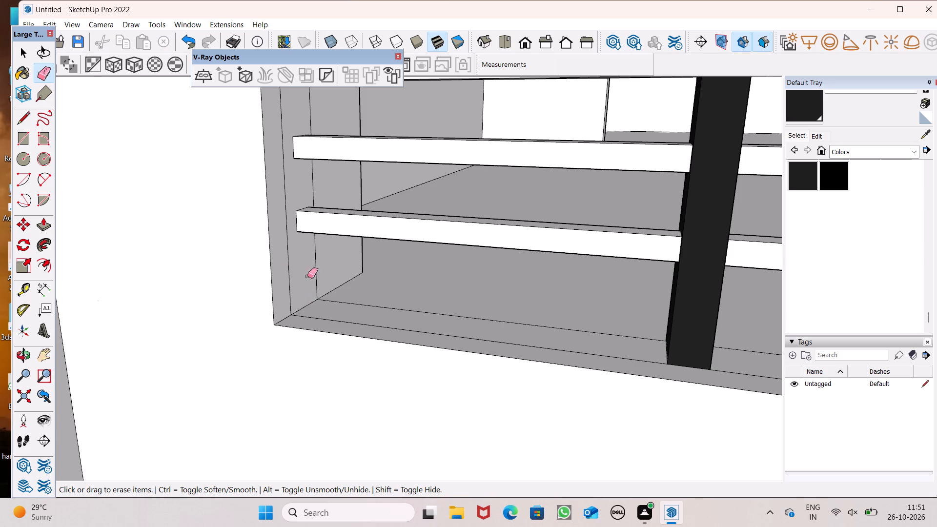
Draw a vertical line about 7" down the front wall from the left railing bay's lower outer corner.
left_click(27, 121)
scroll(252, 193, "down", 6)
middle_click_drag(307, 279, 334, 292)
scroll(244, 262, "down", 4)
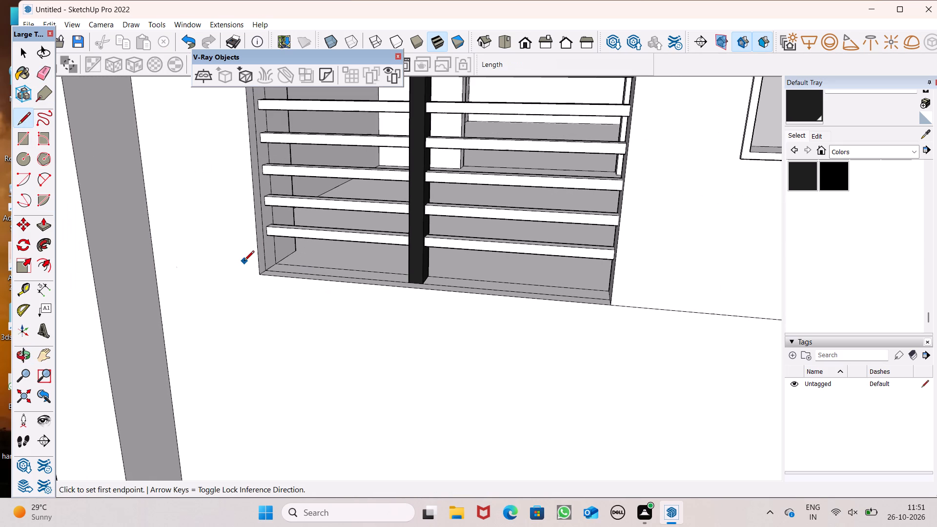
scroll(252, 267, "down", 3)
scroll(253, 268, "up", 1)
middle_click_drag(262, 282, 302, 282)
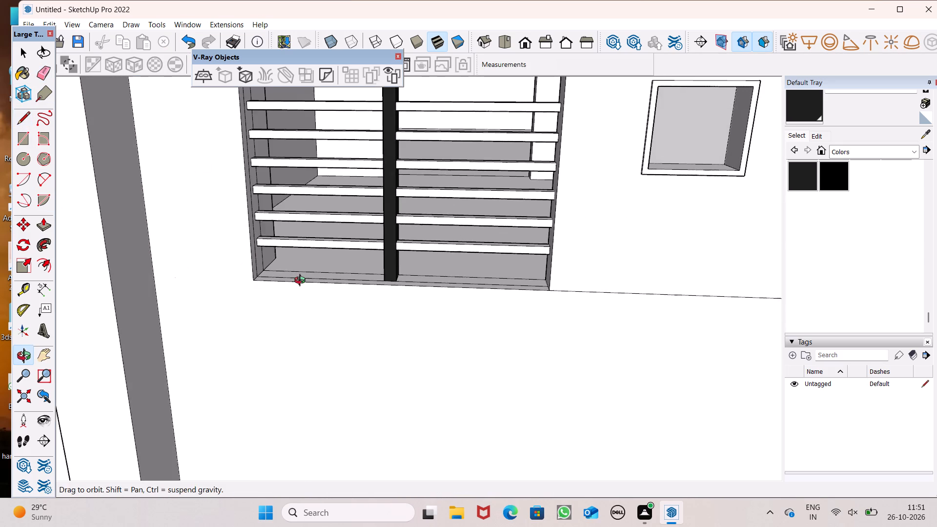
middle_click_drag(302, 282, 309, 288)
scroll(308, 290, "up", 1)
scroll(307, 289, "down", 3)
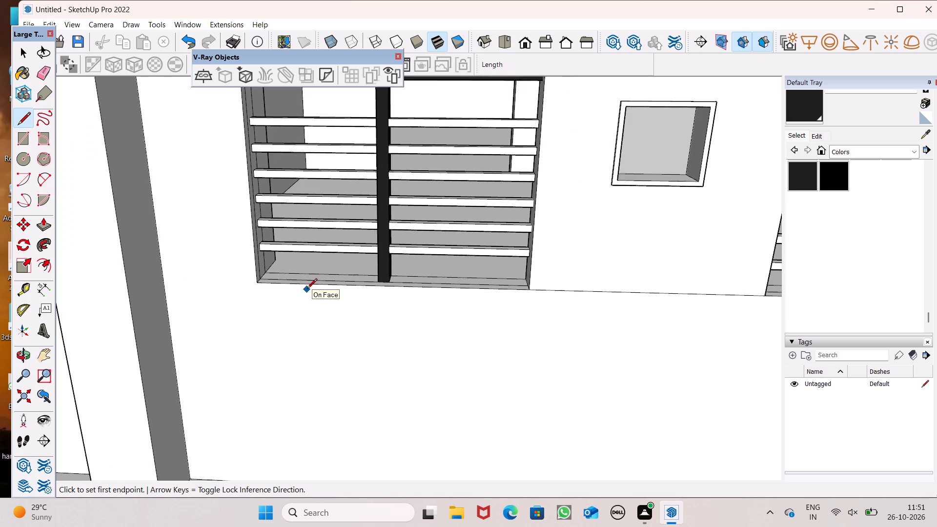
scroll(288, 292, "up", 4)
left_click(248, 281)
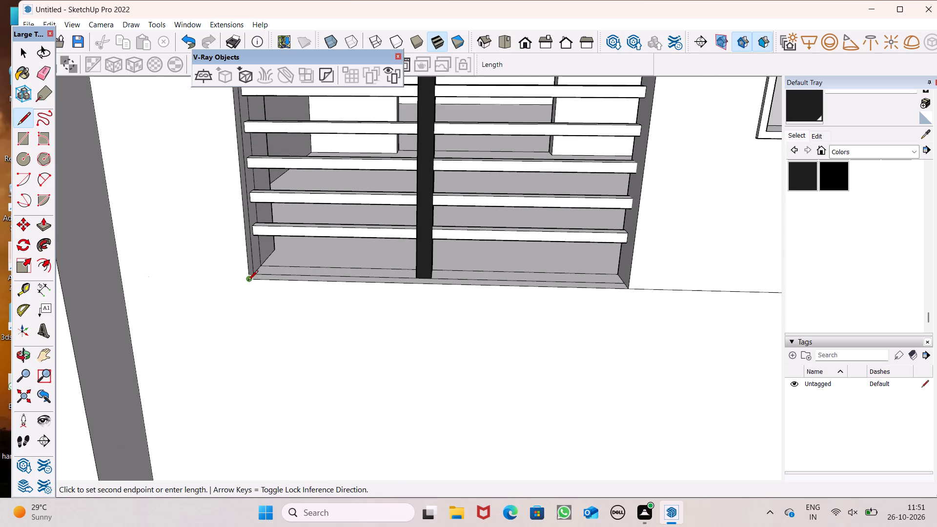
left_click(242, 324)
scroll(265, 334, "down", 10)
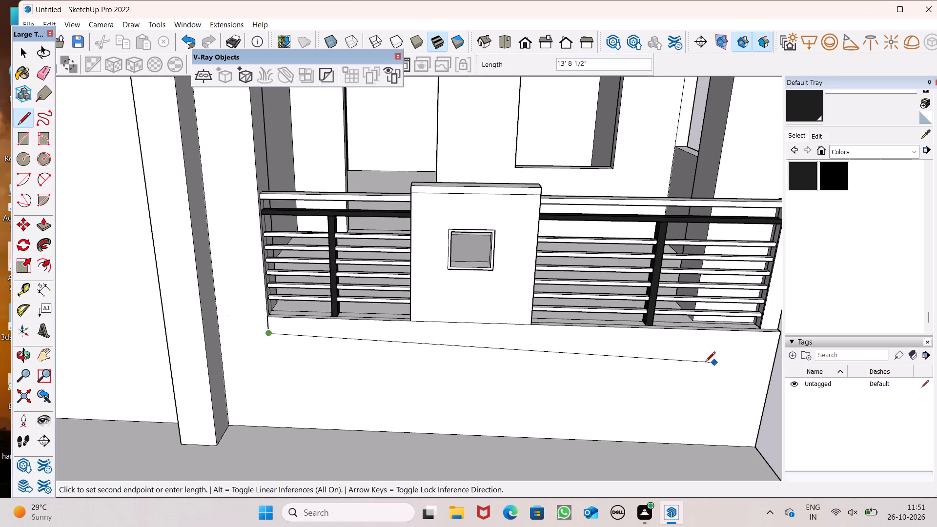
key("space")
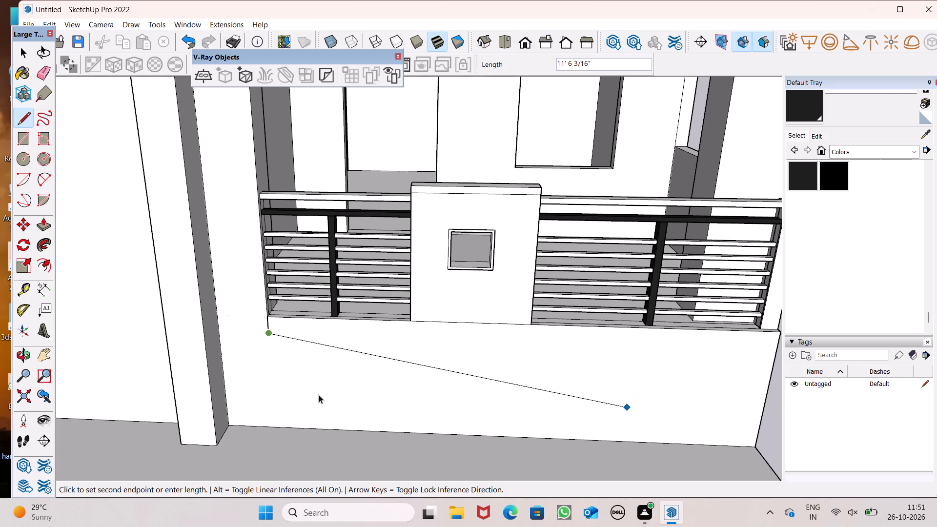
Extend the short vertical line below the left railing bay about 3 1/2" further down the wall.
scroll(256, 344, "up", 5)
left_click(23, 122)
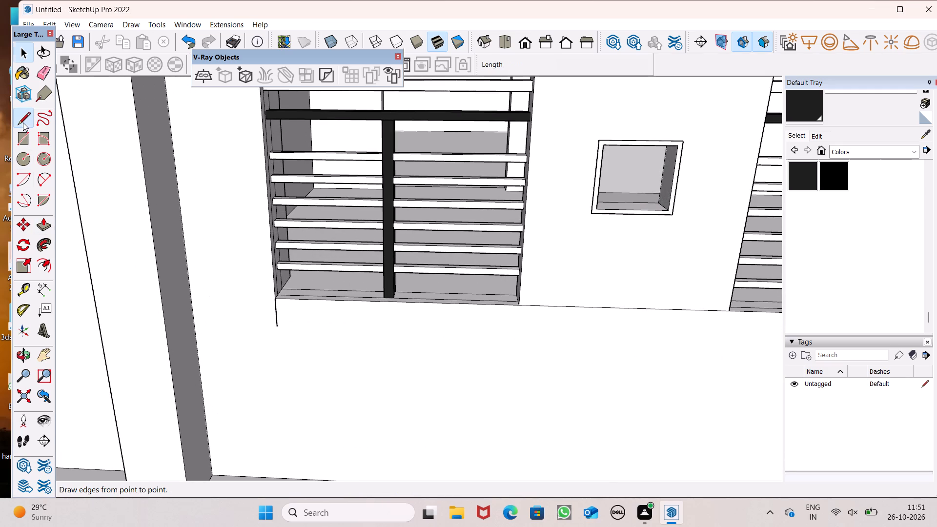
scroll(274, 363, "up", 5)
scroll(278, 323, "up", 5)
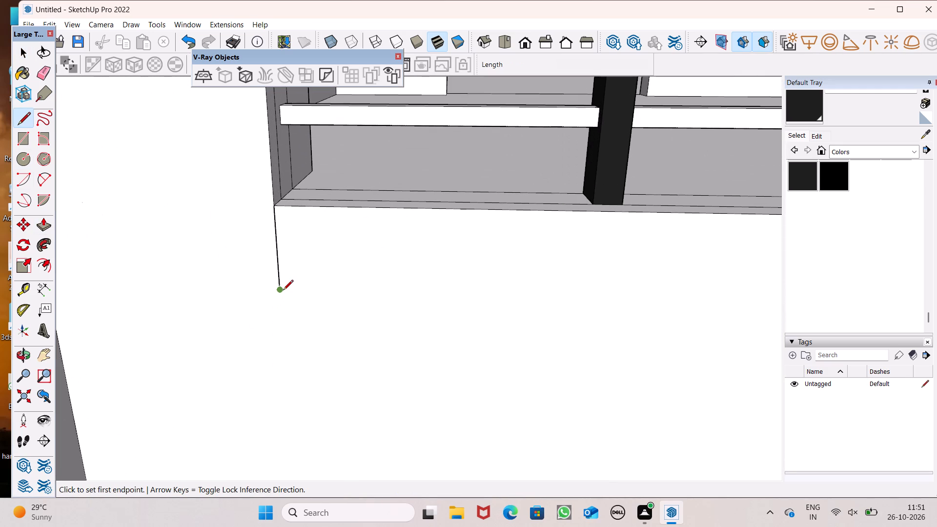
left_click(280, 291)
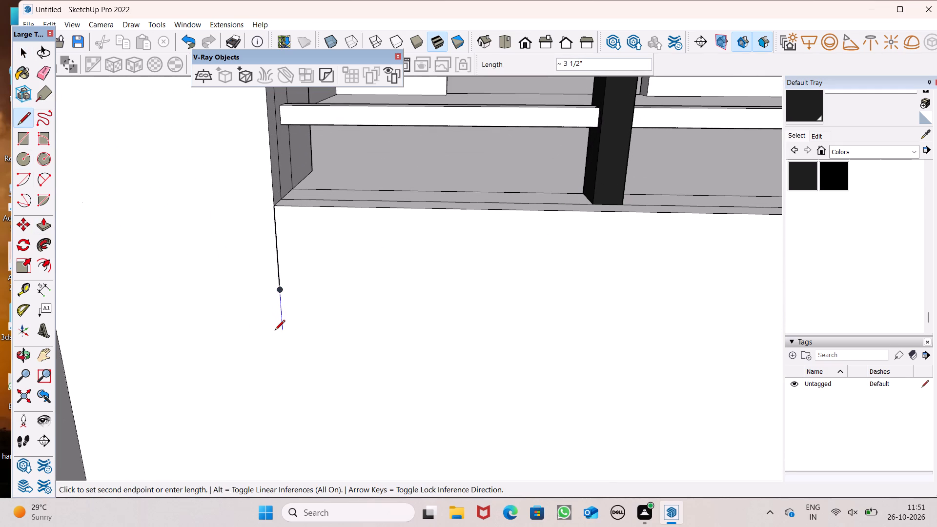
left_click(275, 331)
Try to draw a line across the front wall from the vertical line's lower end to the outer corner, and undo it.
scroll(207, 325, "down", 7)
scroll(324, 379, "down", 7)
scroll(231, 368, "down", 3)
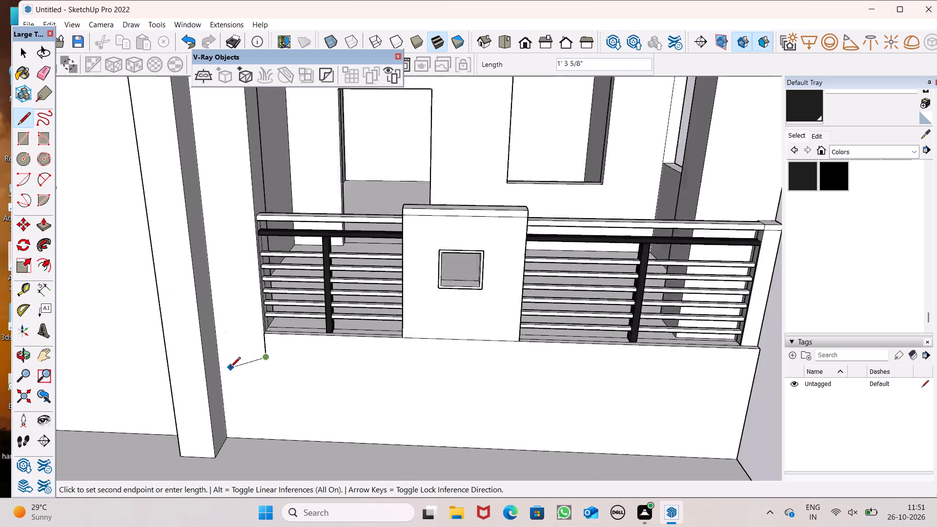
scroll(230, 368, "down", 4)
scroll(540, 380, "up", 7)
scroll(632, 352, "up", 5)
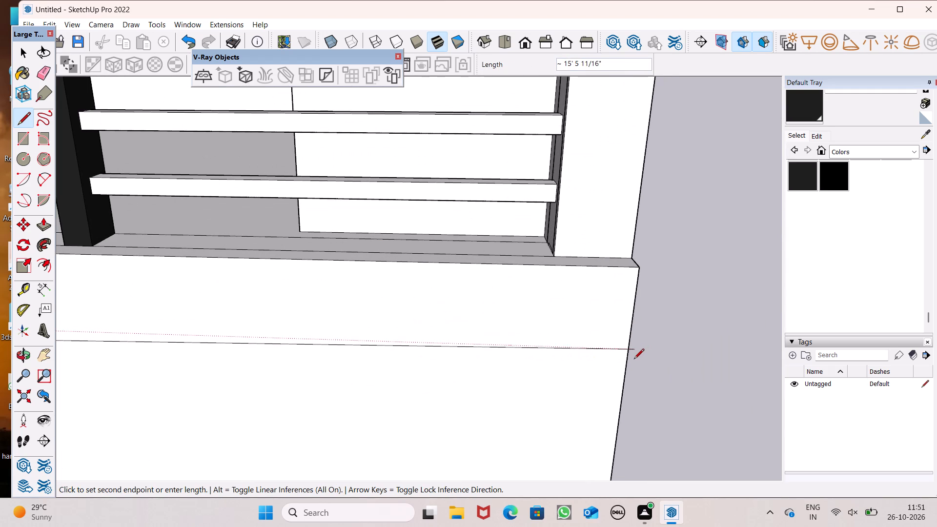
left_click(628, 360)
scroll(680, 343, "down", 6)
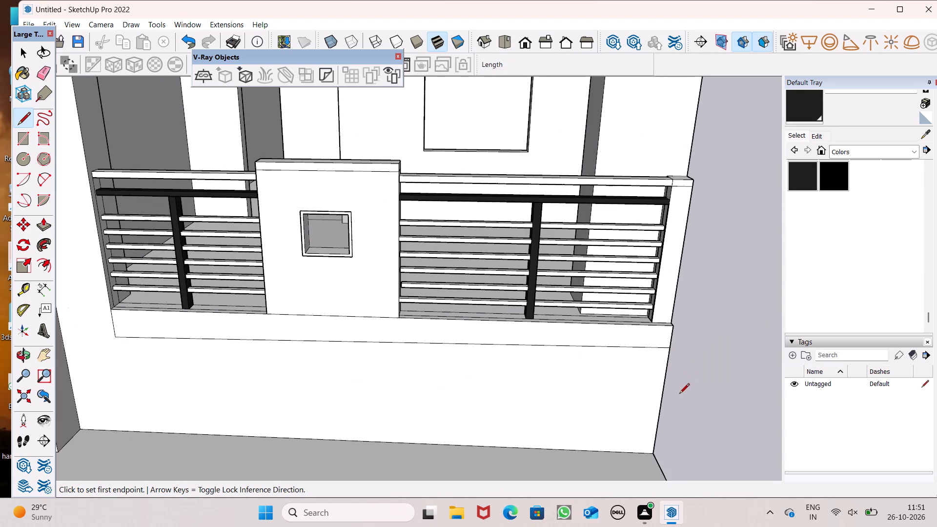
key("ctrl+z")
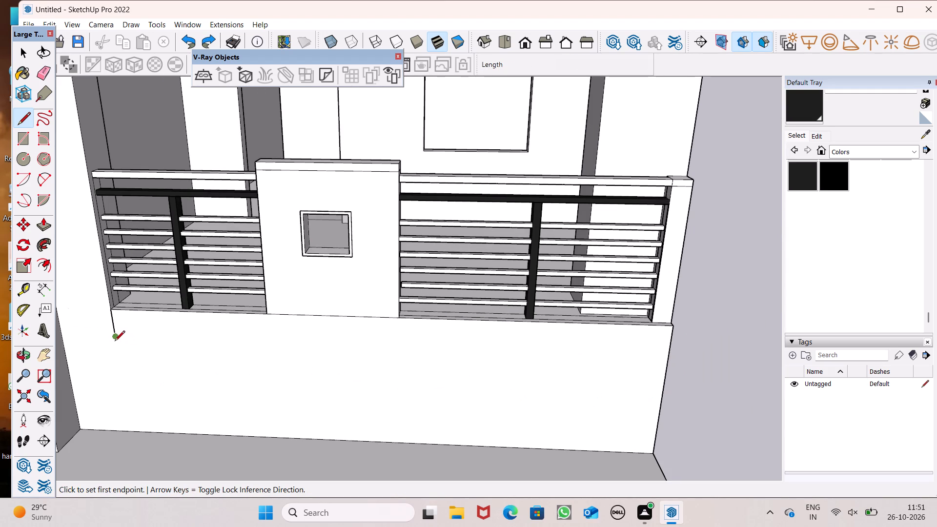
Draw a line about 15' 5 1/4" along the red axis from the vertical line's lower end to the wall's outer corner edge.
left_click(112, 339)
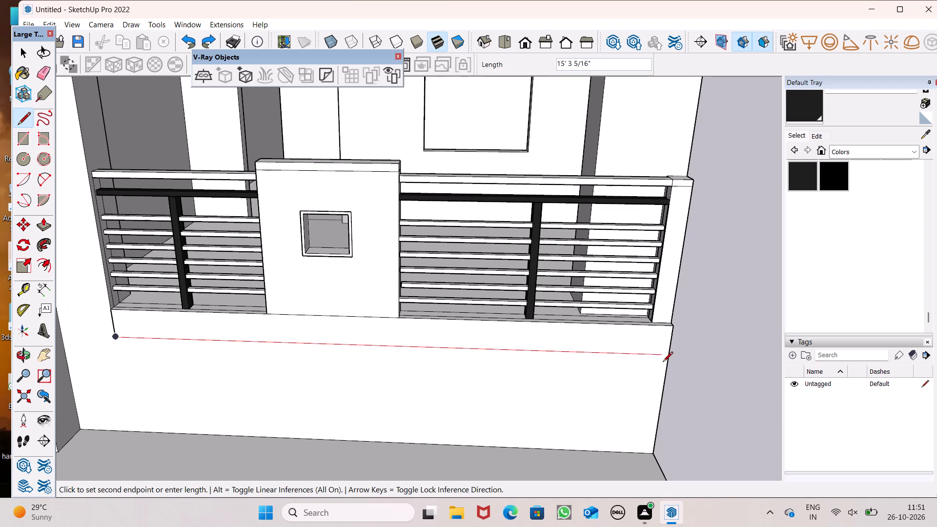
left_click(665, 360)
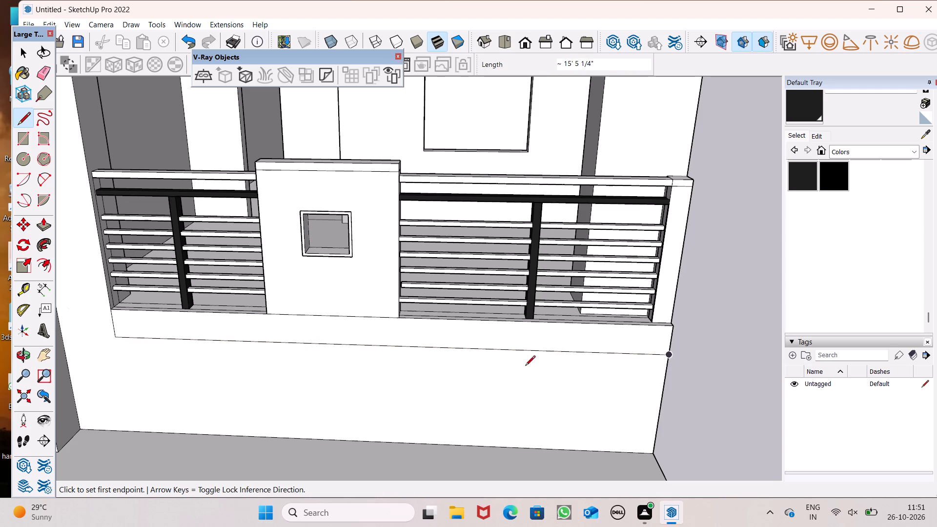
Examine the band outlined beneath the railing from the front and from the building's corner.
scroll(456, 365, "down", 3)
middle_click_drag(502, 434, 484, 366)
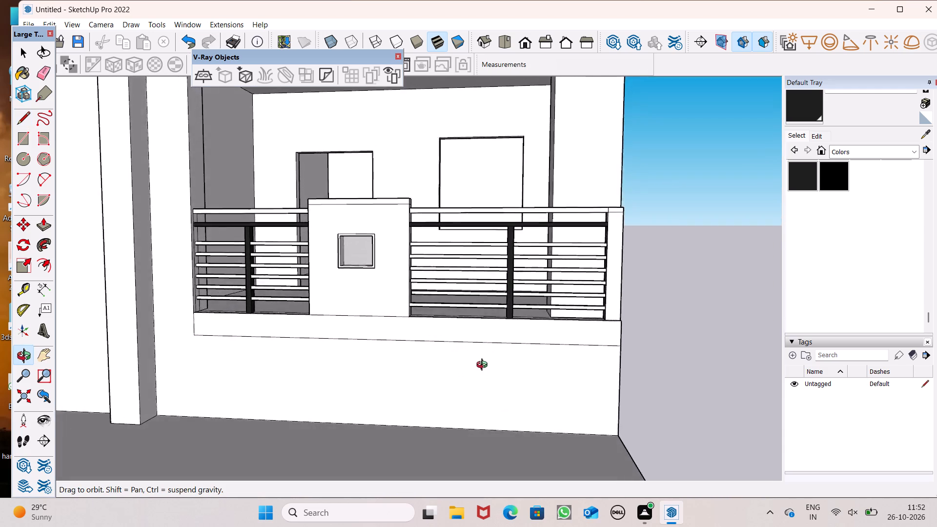
middle_click_drag(484, 366, 491, 358)
scroll(491, 358, "up", 1)
scroll(373, 320, "down", 2)
middle_click_drag(415, 428, 430, 438)
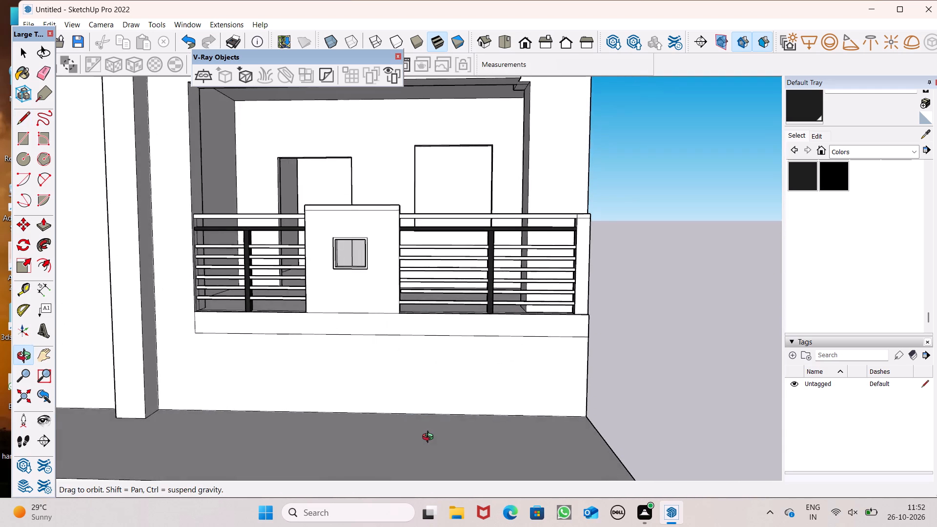
middle_click_drag(430, 438, 423, 444)
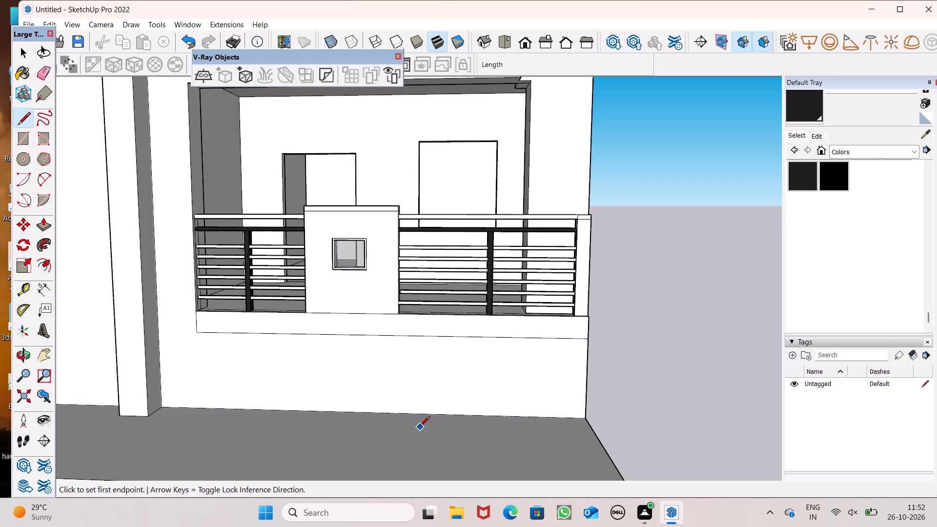
scroll(453, 394, "down", 2)
middle_click_drag(462, 392, 409, 406)
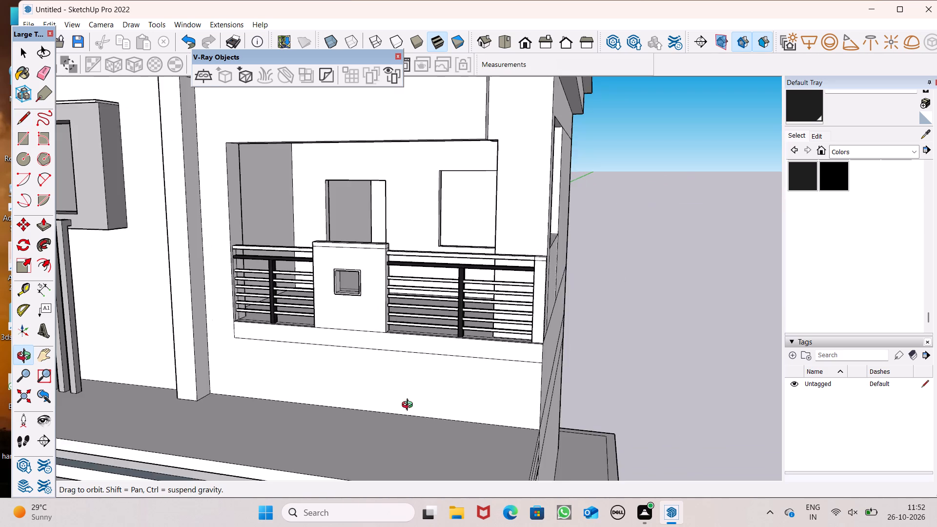
middle_click_drag(409, 406, 407, 418)
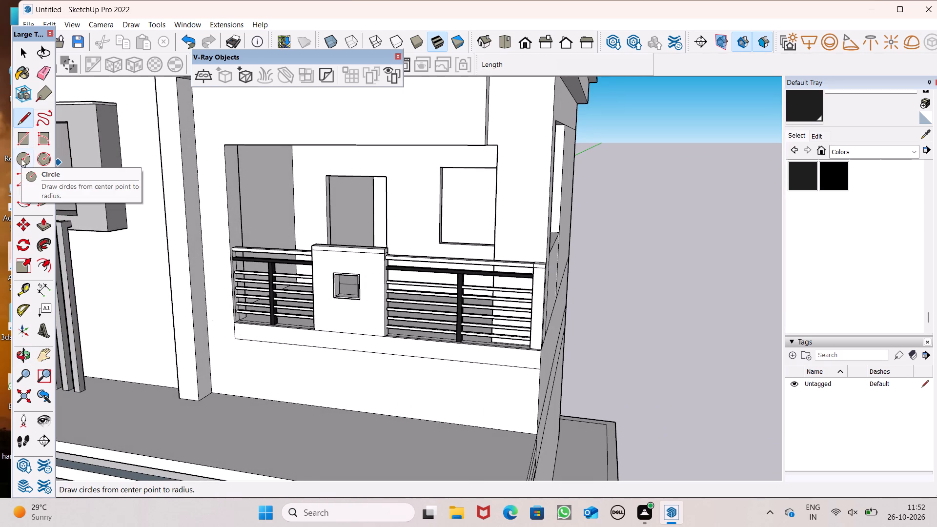
Activate the Eraser for cleaning up edges around the balcony railing and its front wall.
left_click(42, 73)
scroll(267, 331, "up", 2)
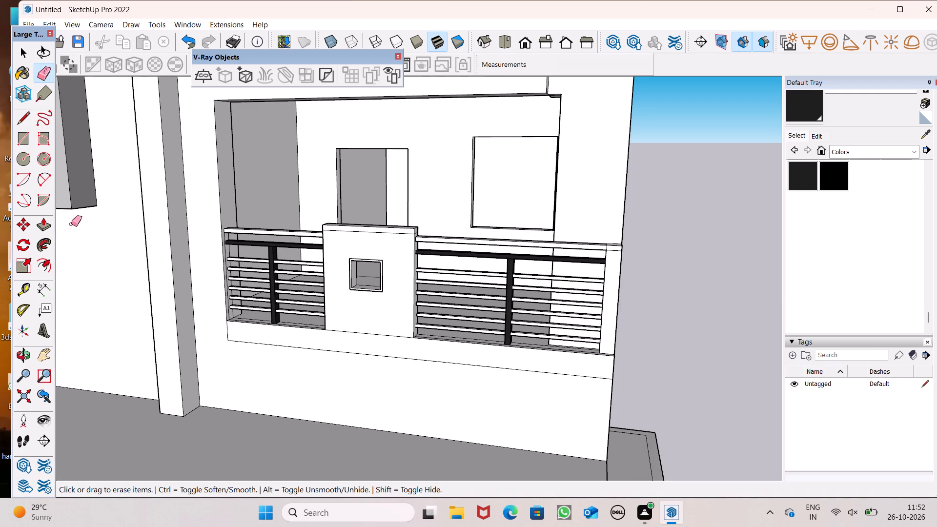
scroll(428, 298, "down", 2)
middle_click_drag(437, 325, 395, 347)
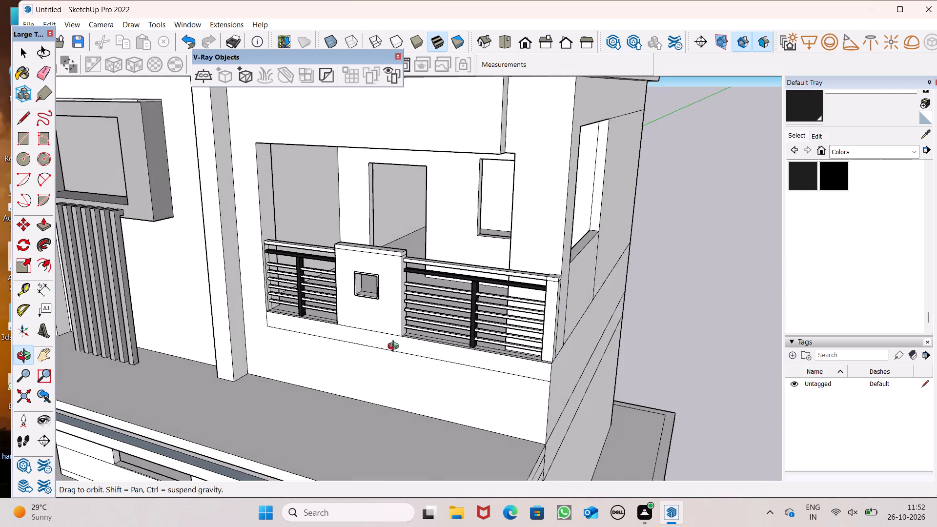
middle_click_drag(395, 347, 349, 342)
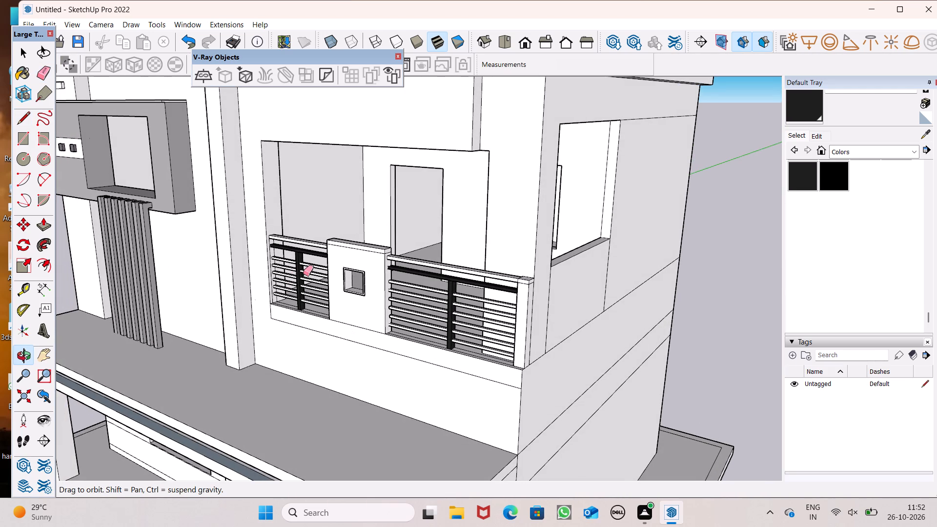